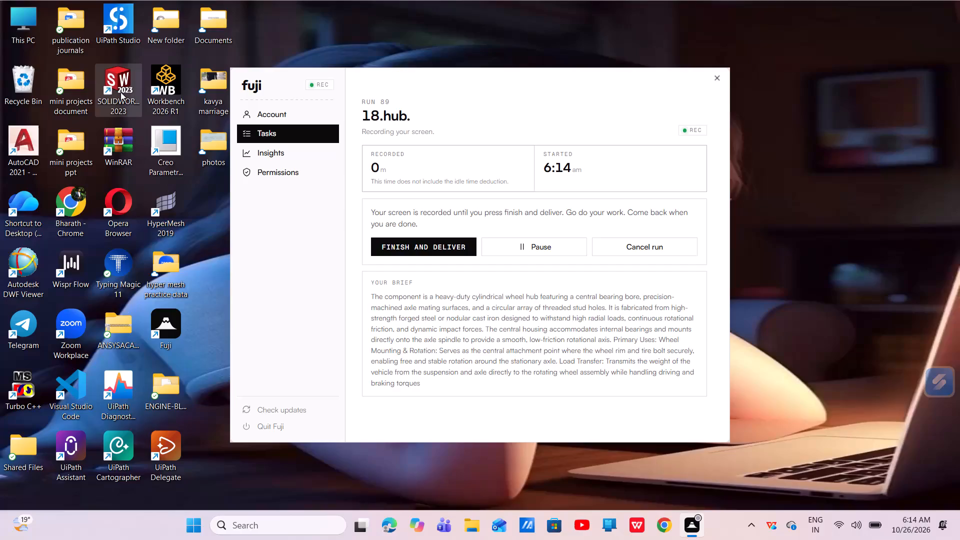
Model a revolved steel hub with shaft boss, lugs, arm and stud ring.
Launch SOLIDWORKS 2023 from the desktop.
double_click(120, 92)
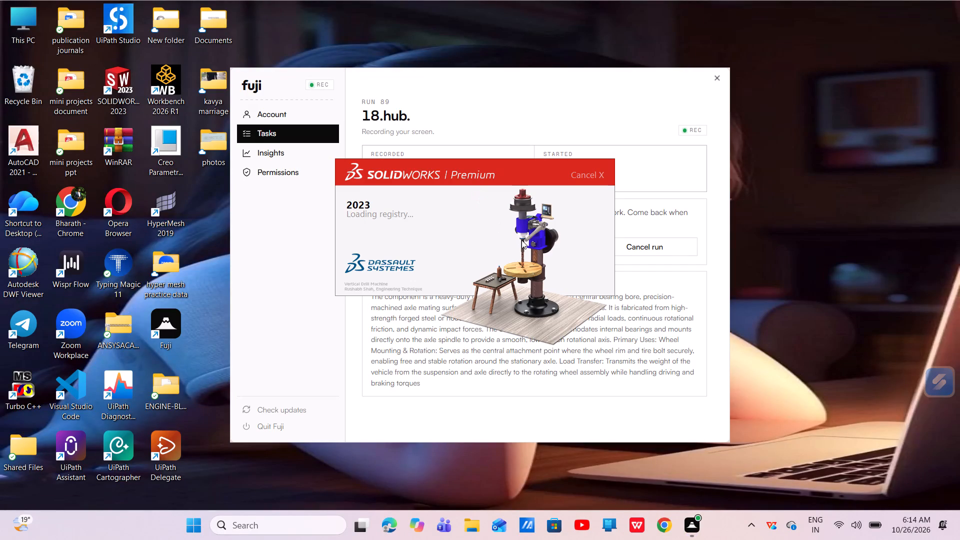
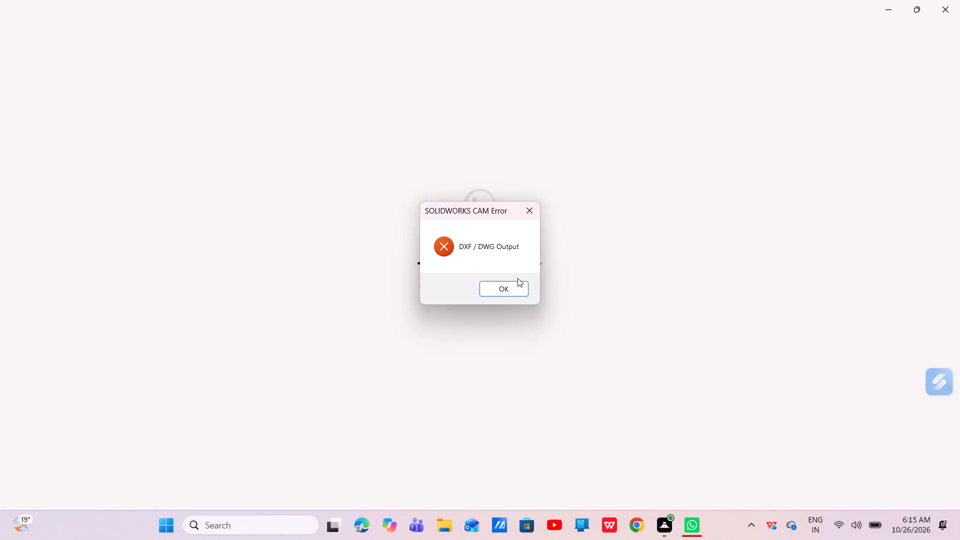
Dismiss the SOLIDWORKS CAM error and close the WhatsApp window.
left_click(511, 292)
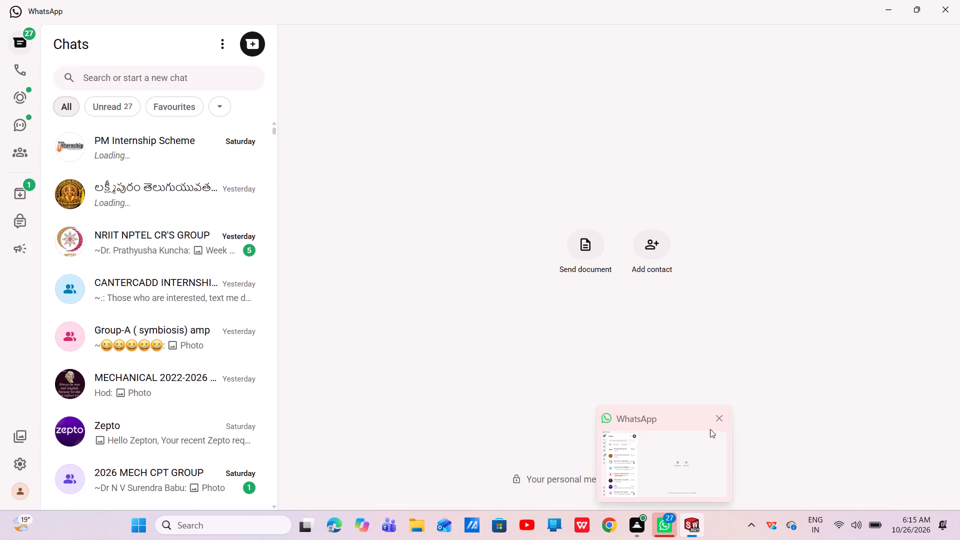
left_click(717, 417)
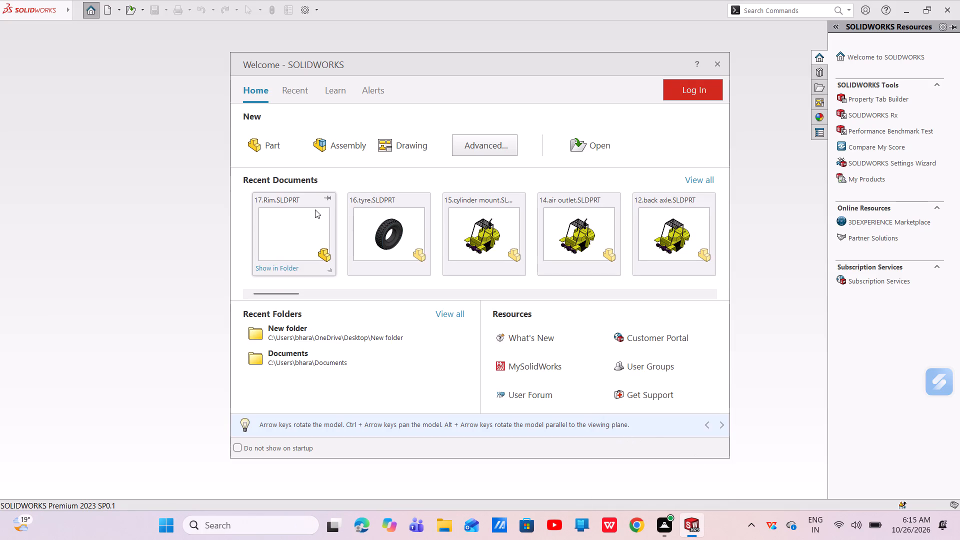
Create a new part document.
left_click(276, 139)
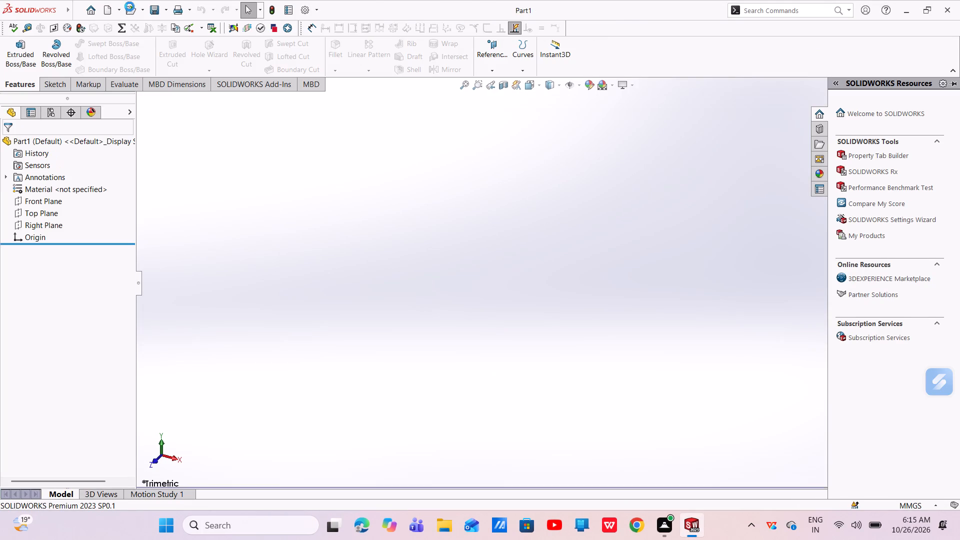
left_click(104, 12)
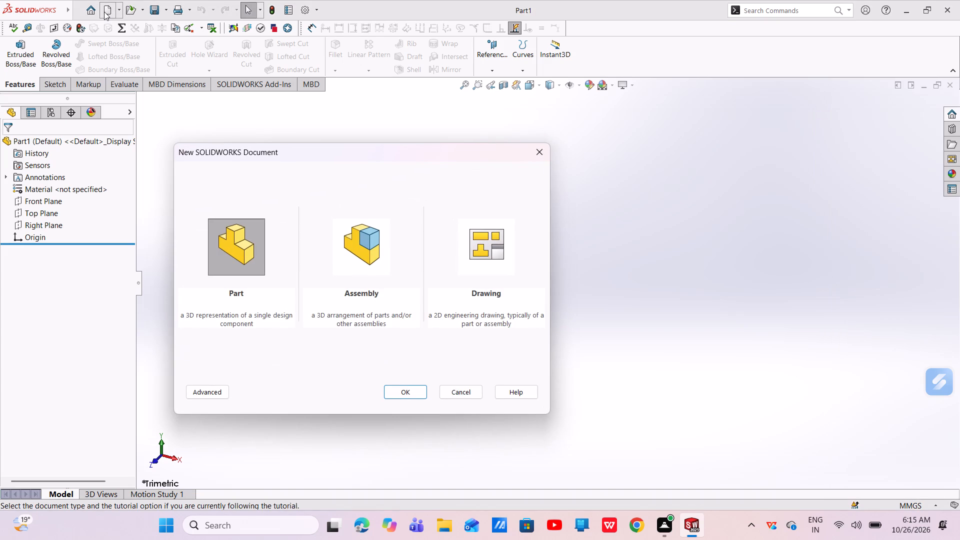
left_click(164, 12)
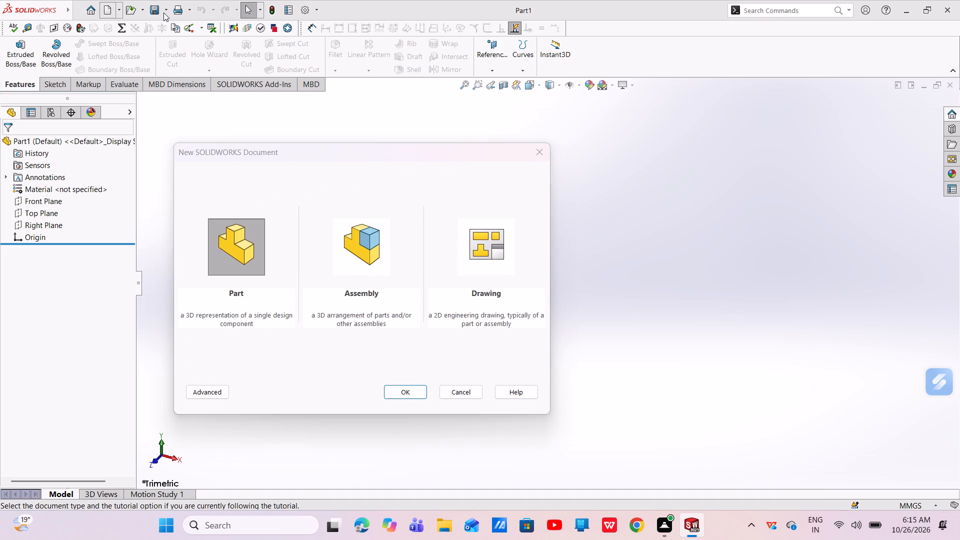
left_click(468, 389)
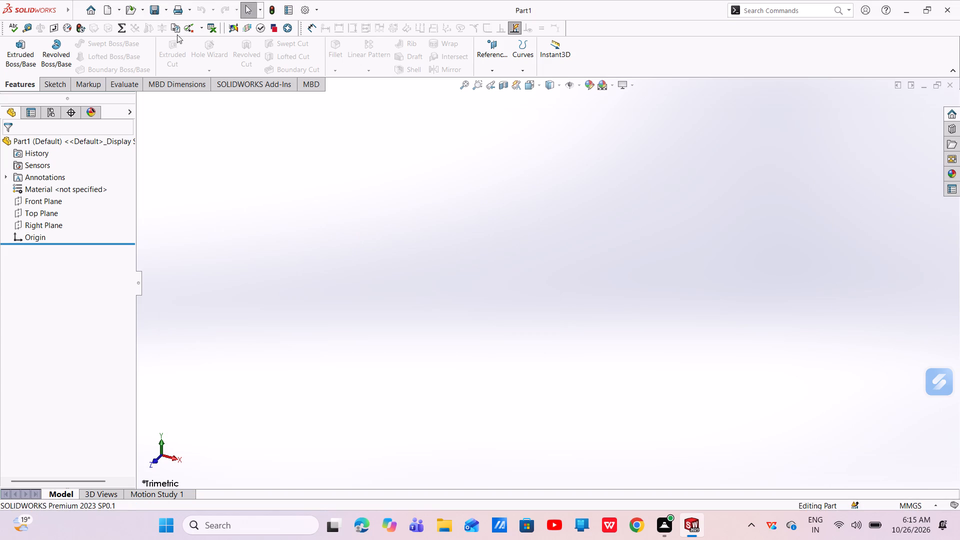
Save the new part as 18.hub in the desktop's New folder.
left_click(159, 10)
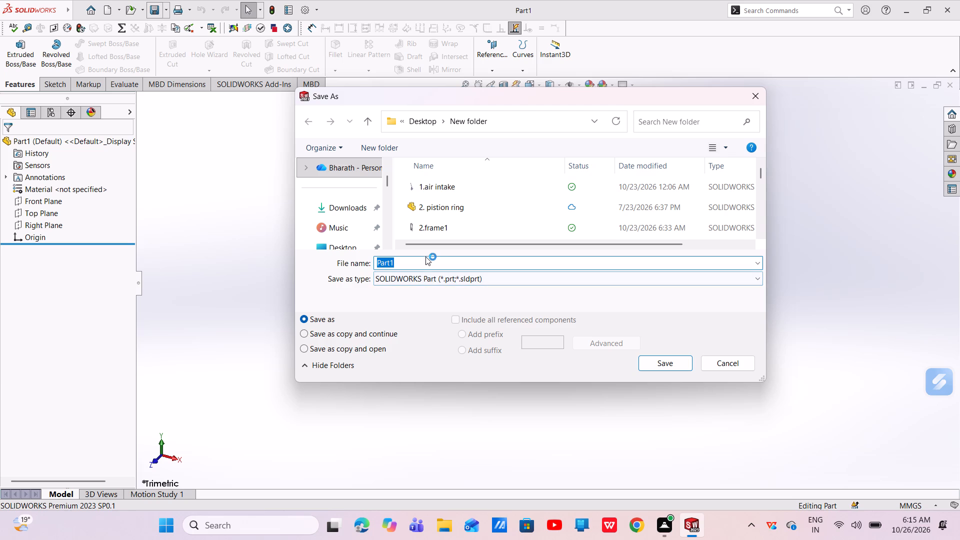
key("BackSpace")
key("BackSpace")
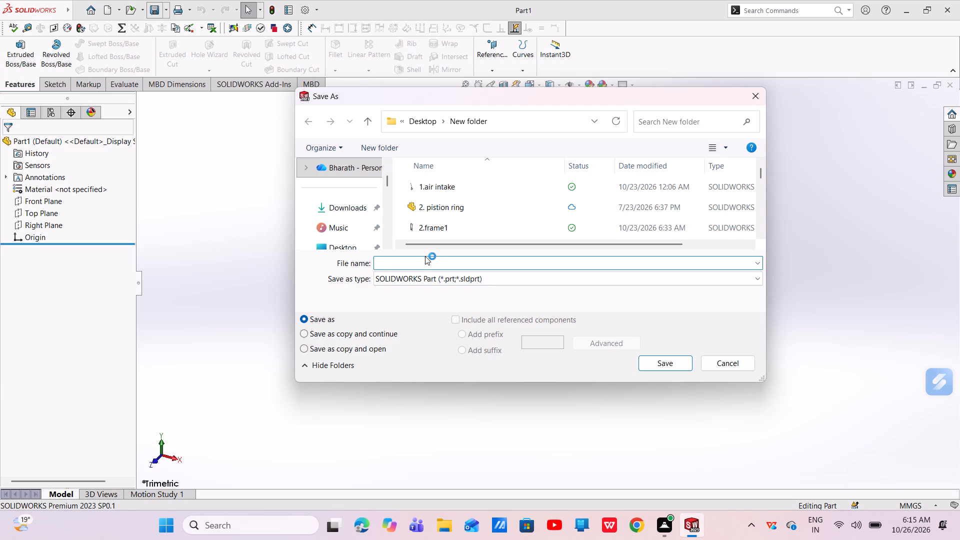
type("18")
key("period")
type("hub")
key("Return")
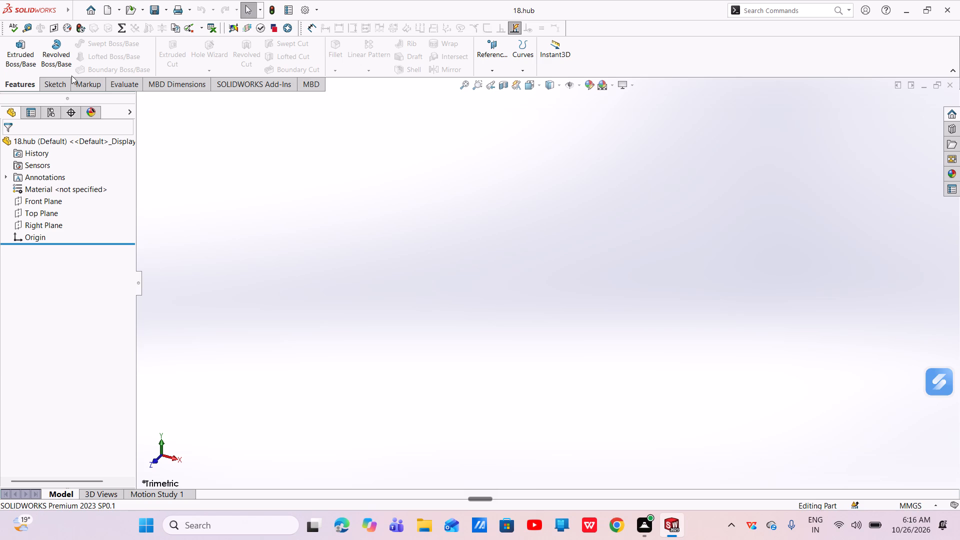
On the Top Plane, sketch a 3-point arc slot arching over the origin, with about 77 mm arc radius, 90° span and 40 mm width.
left_click(38, 213)
left_click(57, 210)
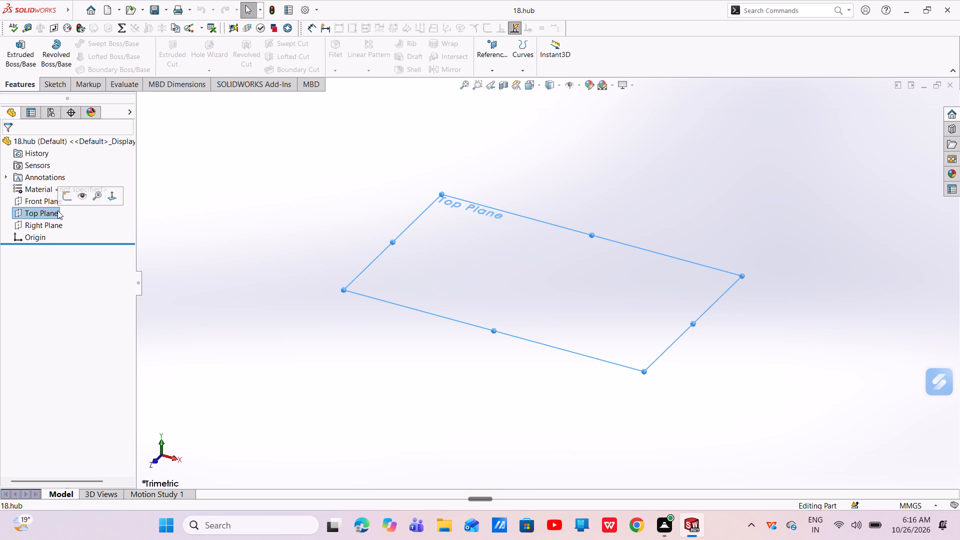
left_click(63, 197)
left_click(46, 213)
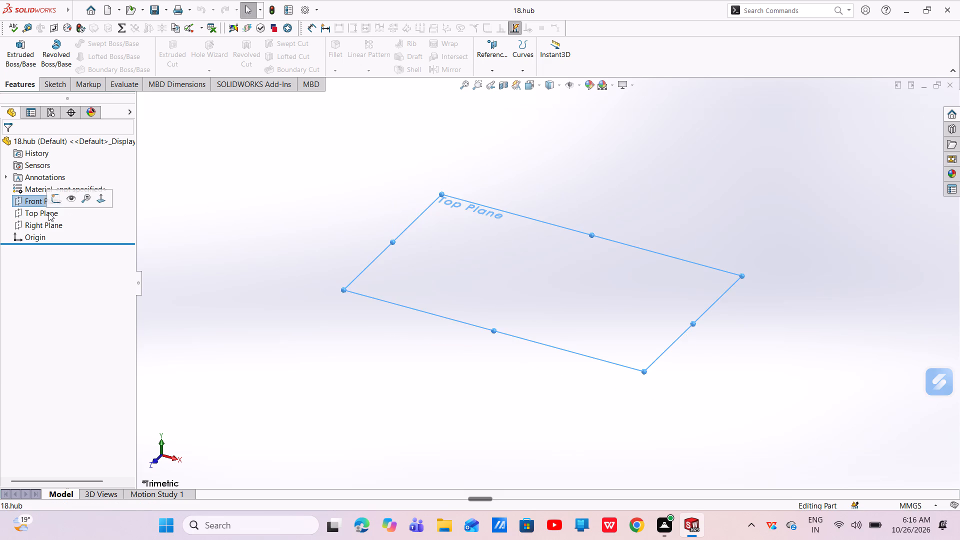
left_click(61, 200)
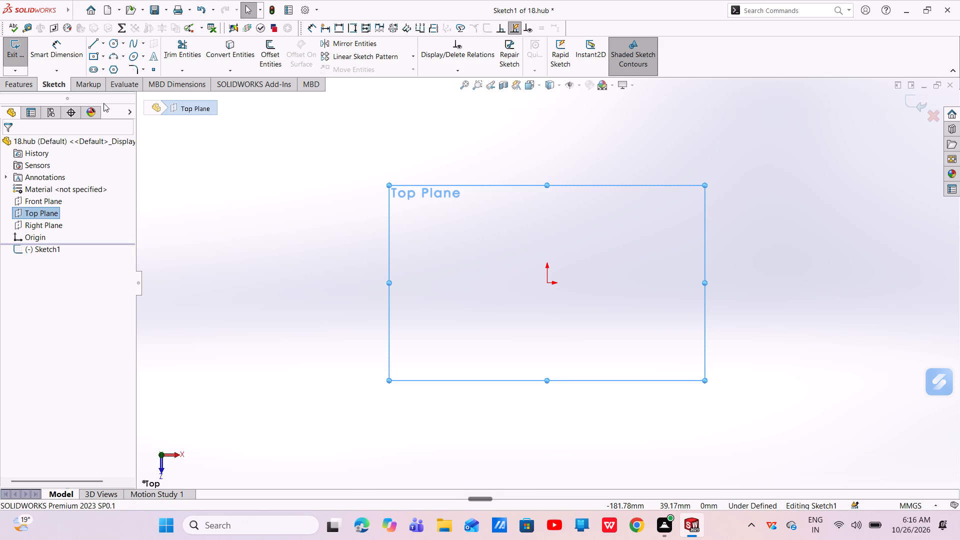
left_click(104, 71)
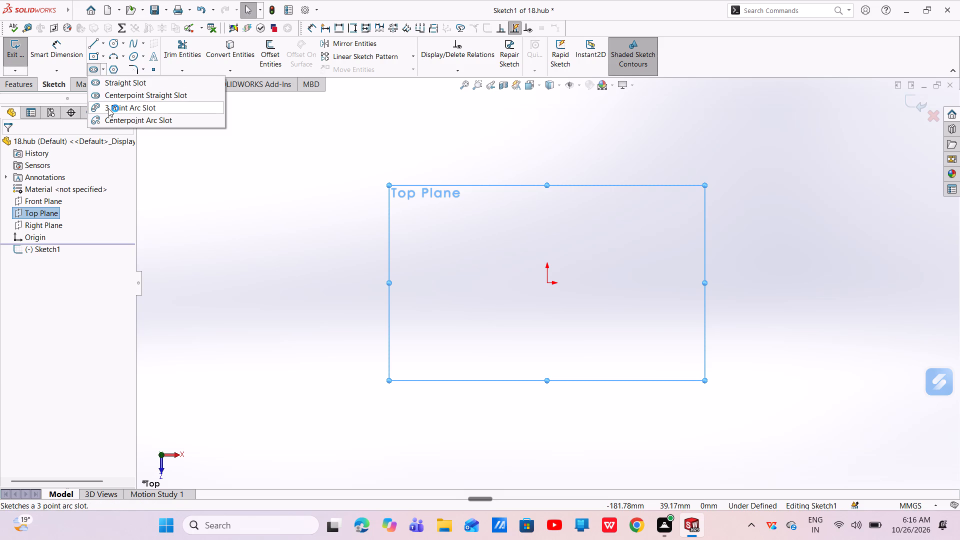
left_click(108, 108)
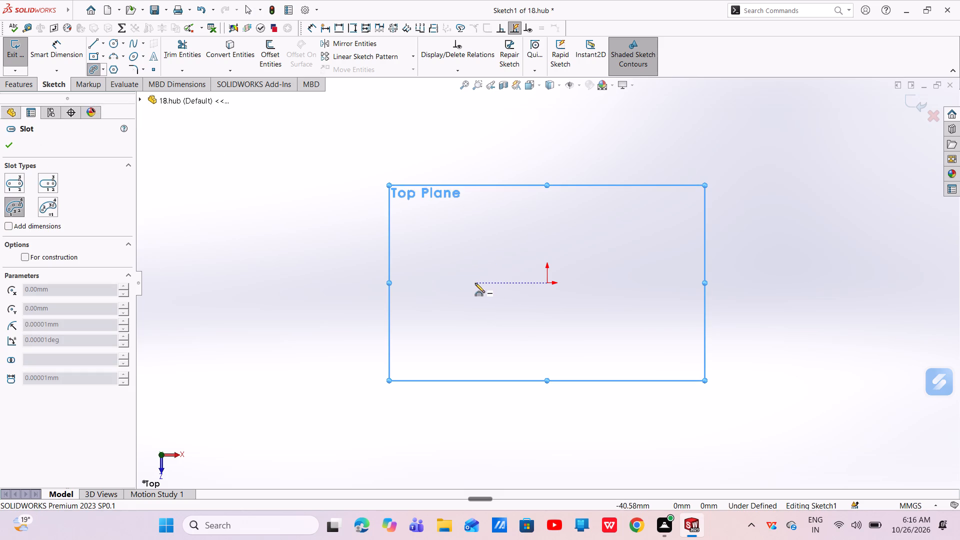
left_click(457, 283)
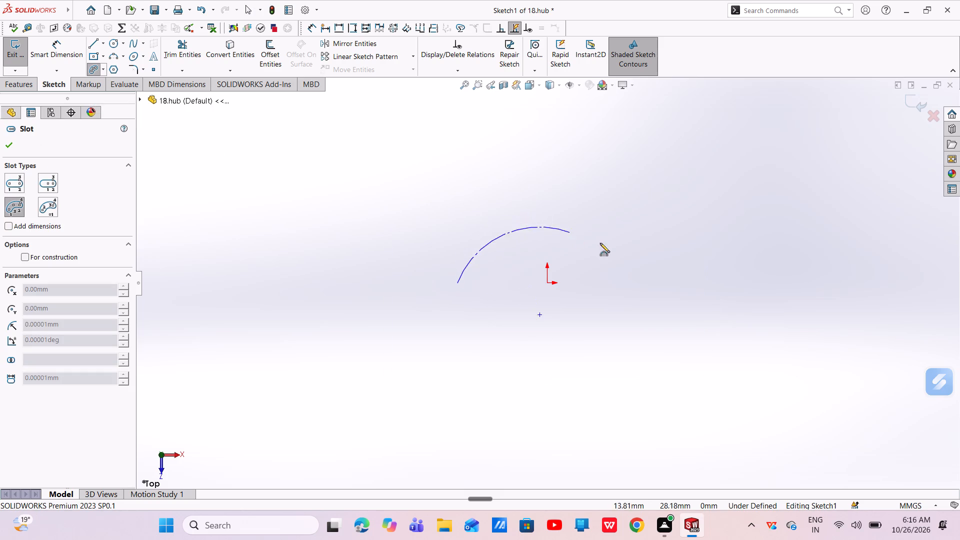
left_click(650, 288)
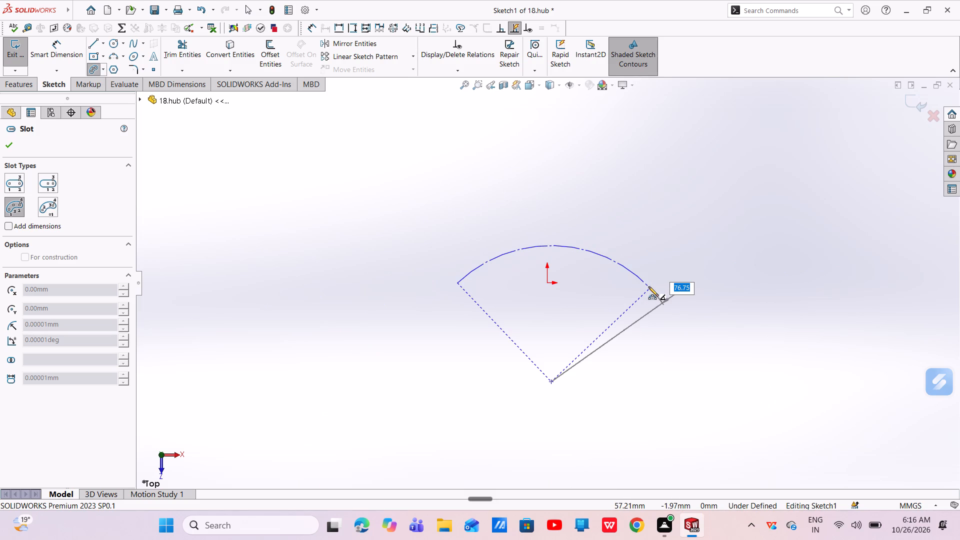
left_click(648, 286)
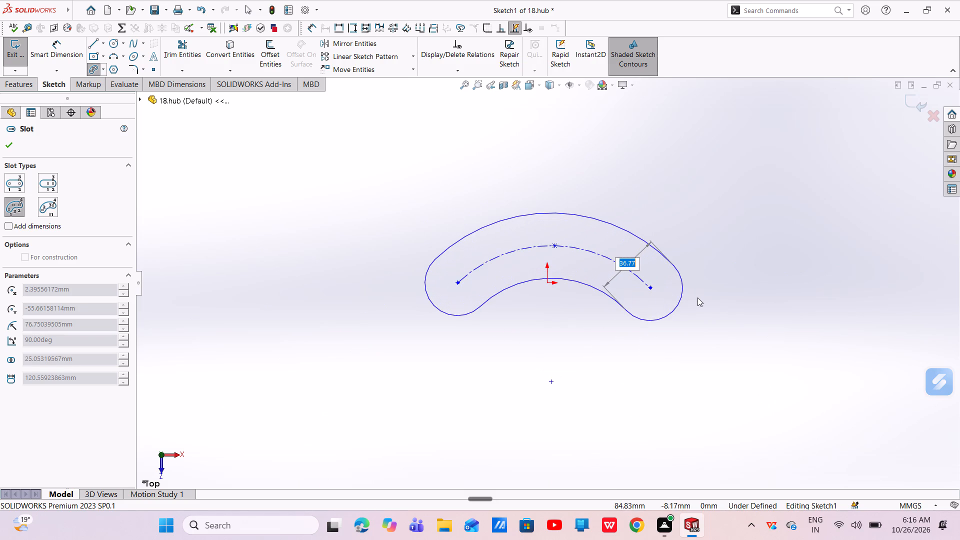
left_click(705, 306)
right_click(705, 306)
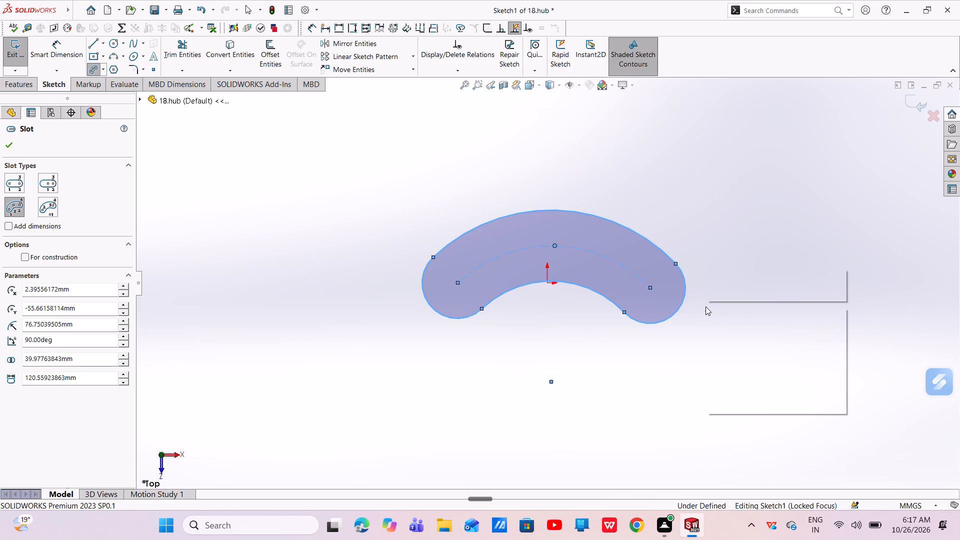
left_click(719, 312)
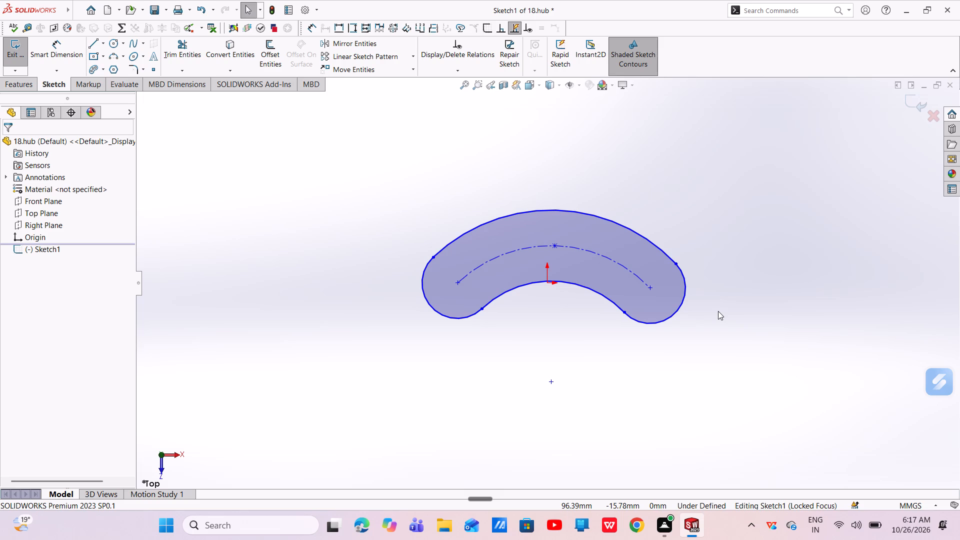
Dimension the horizontal distance between the slot's two end centres as 195 mm.
left_click(58, 34)
left_click(53, 52)
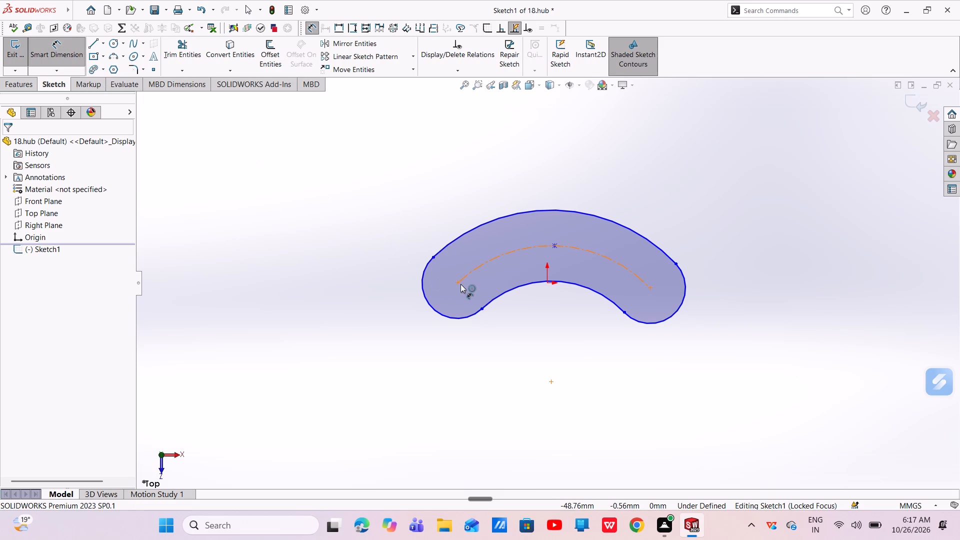
left_click(455, 282)
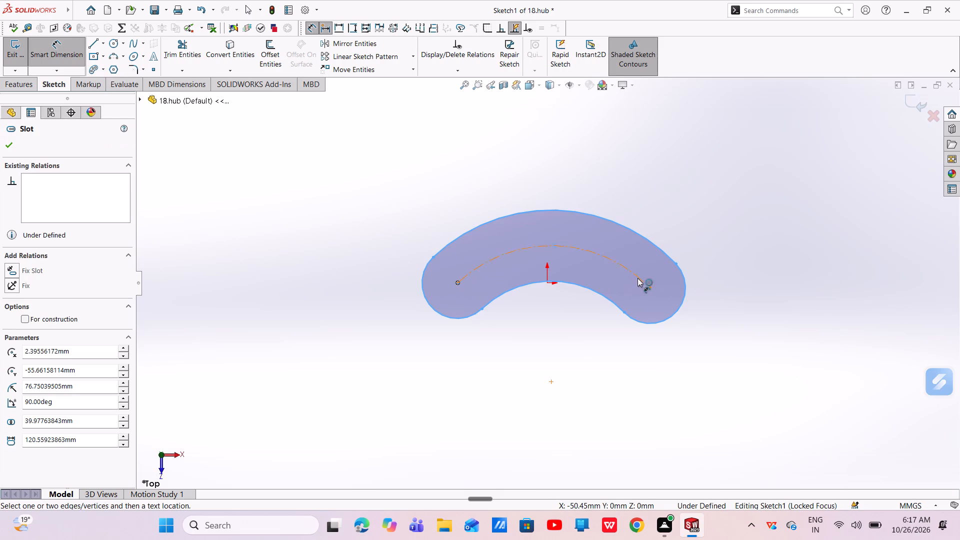
left_click(649, 289)
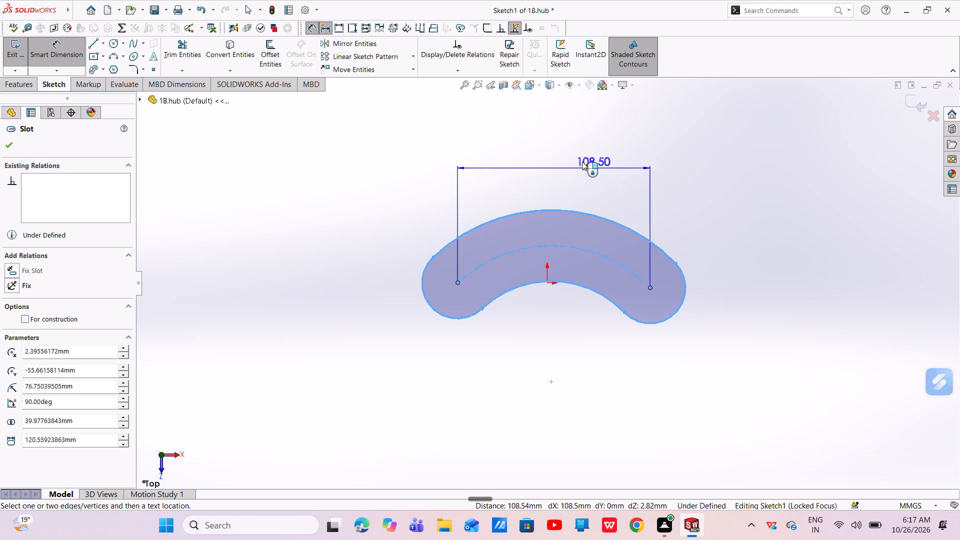
left_click(568, 159)
key("BackSpace")
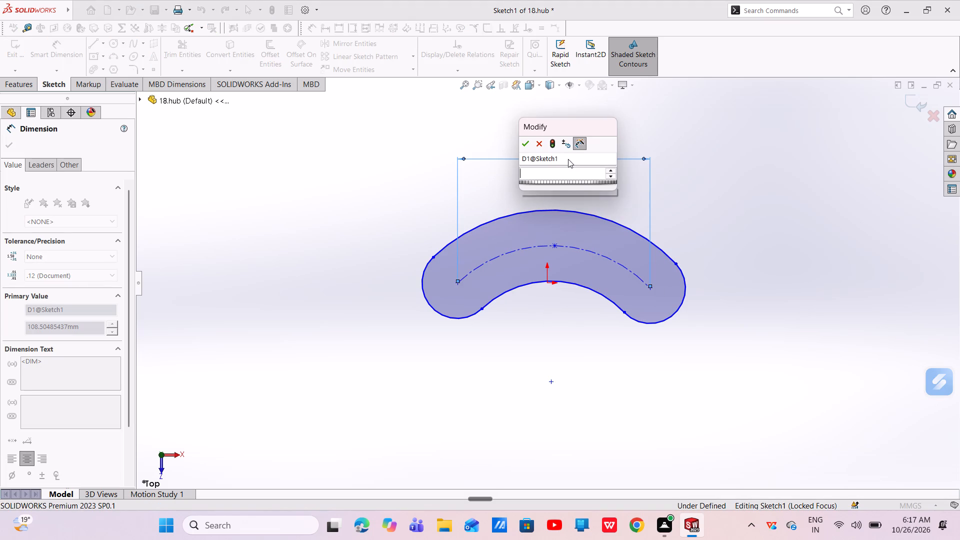
key("1")
type("95")
key("Return")
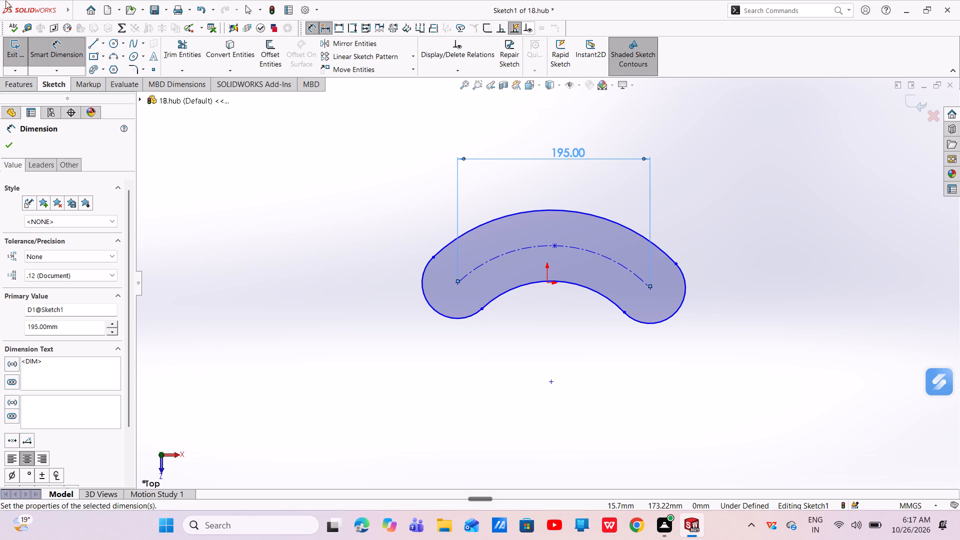
Dimension the radius of the slot's rounded end as 25 mm.
left_click(682, 302)
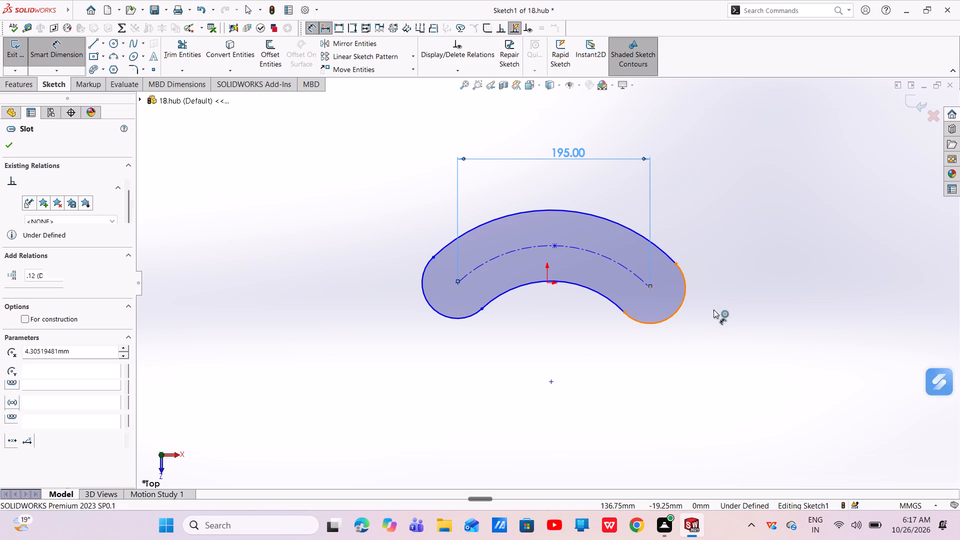
left_click(722, 319)
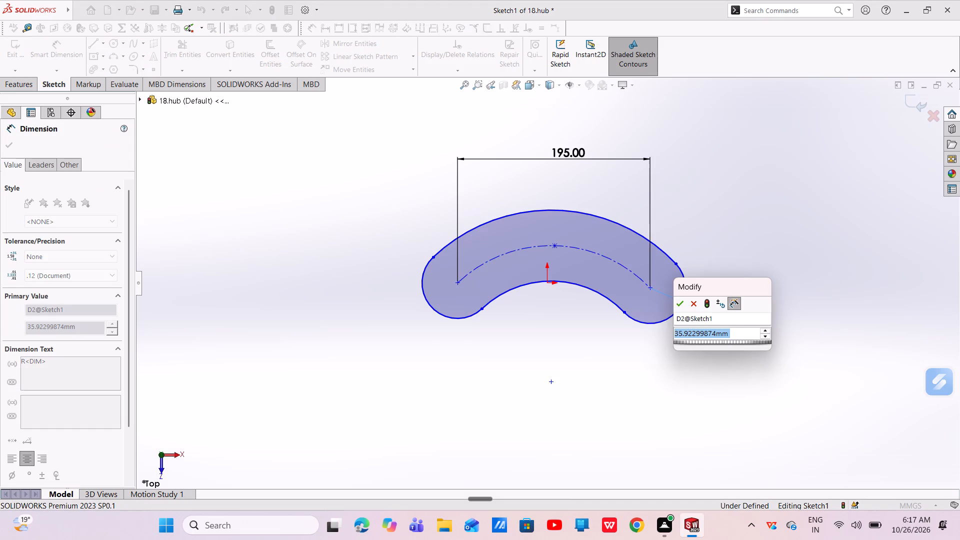
key("BackSpace")
type("25")
key("Return")
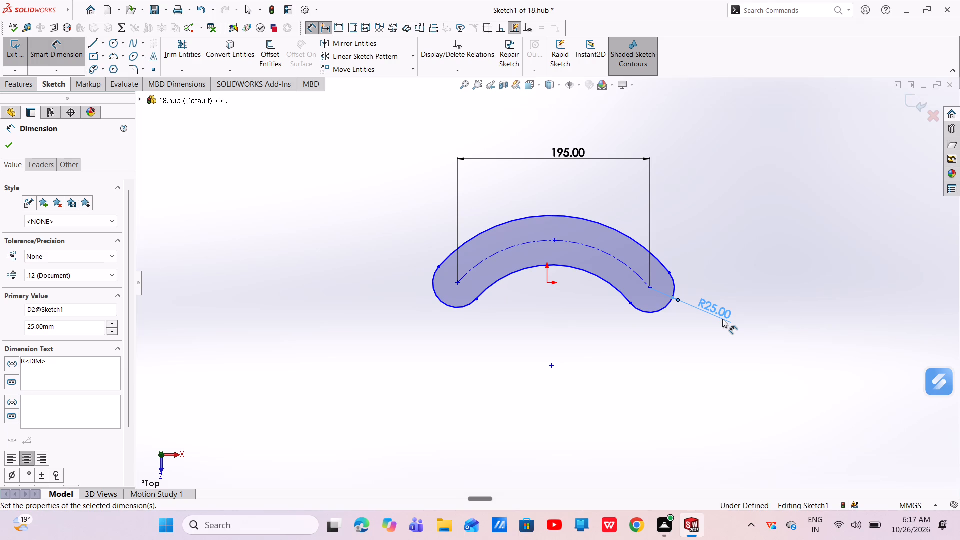
key("Escape")
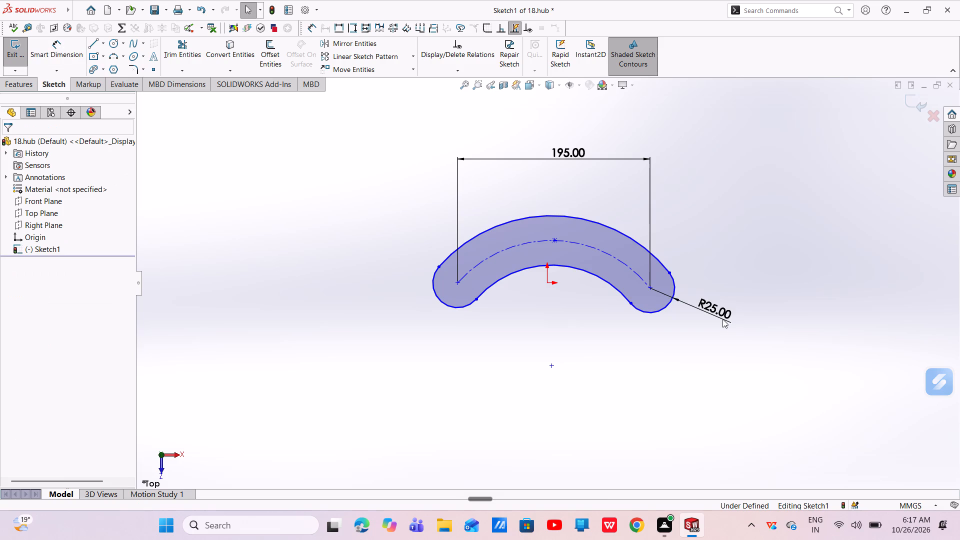
Add vertical and coincident relations between the midpoint of the slot's centreline arc and the origin.
scroll(584, 224, "down", 4)
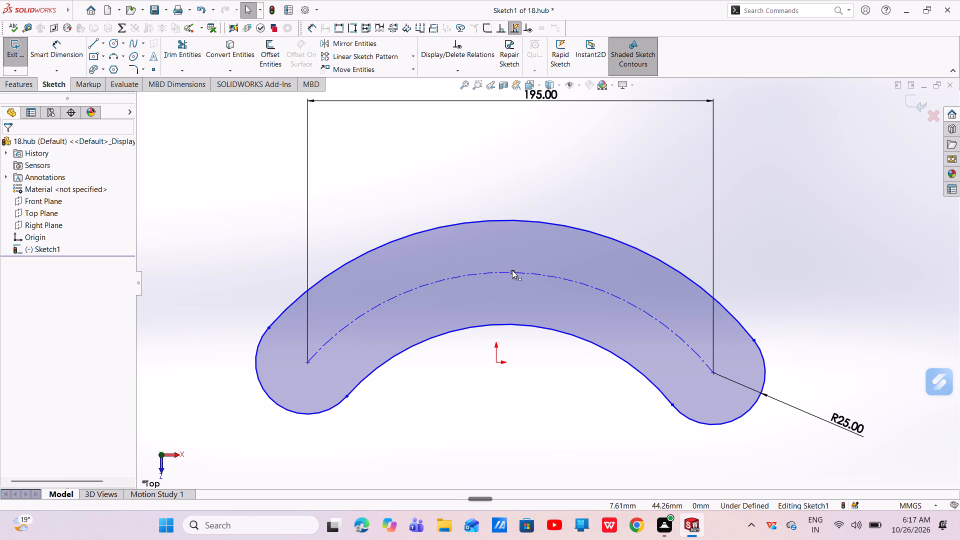
left_click(511, 271)
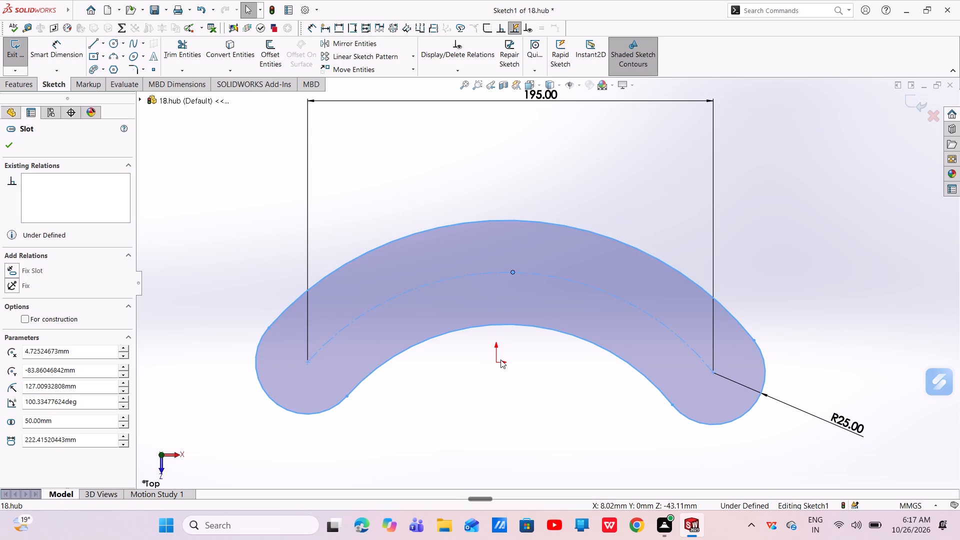
left_click(496, 362, "ctrl")
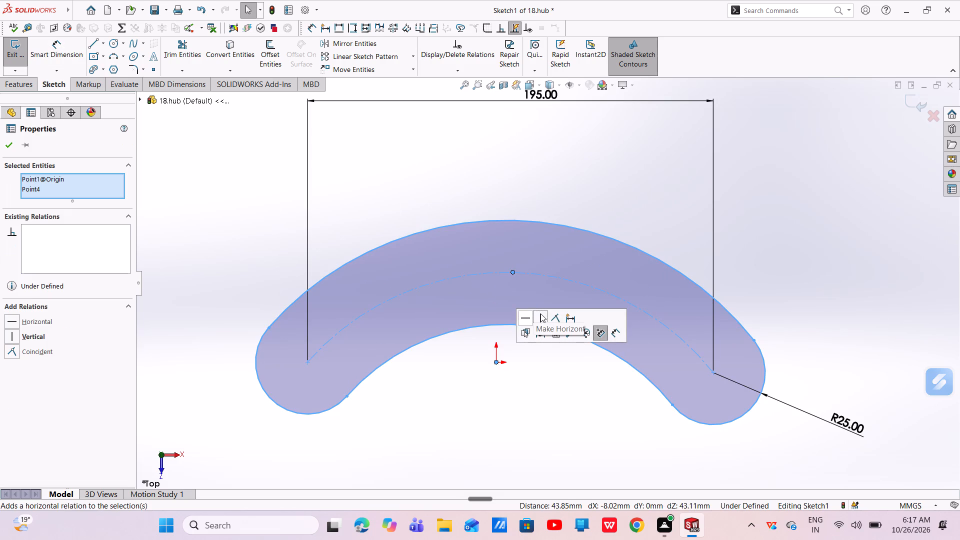
left_click(540, 313)
left_click(555, 317)
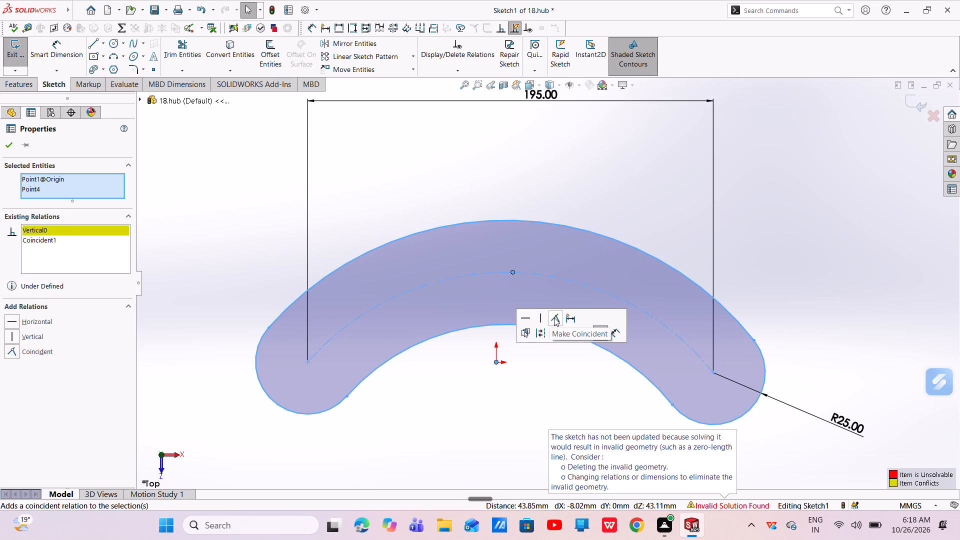
Delete the vertical relation between the slot's centreline arc midpoint and the origin.
right_click(50, 234)
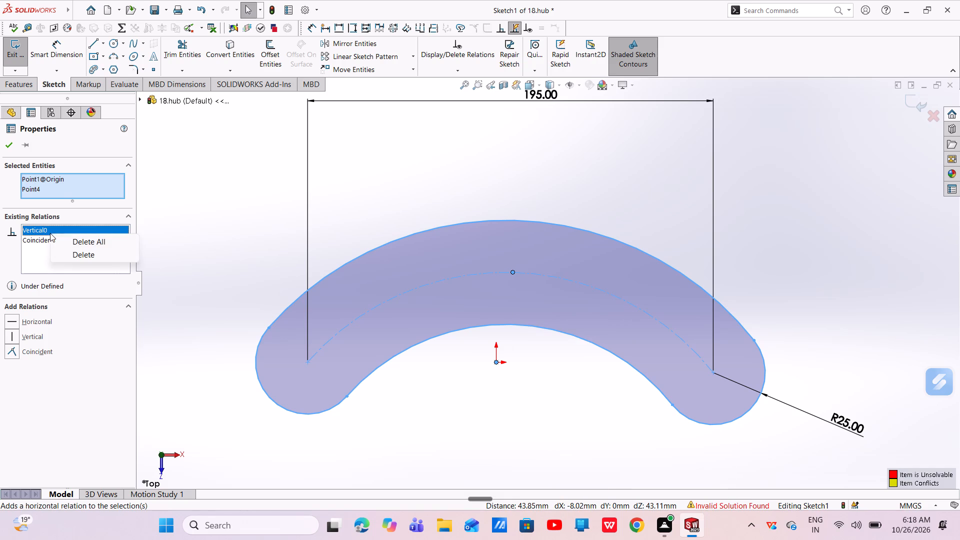
left_click(88, 255)
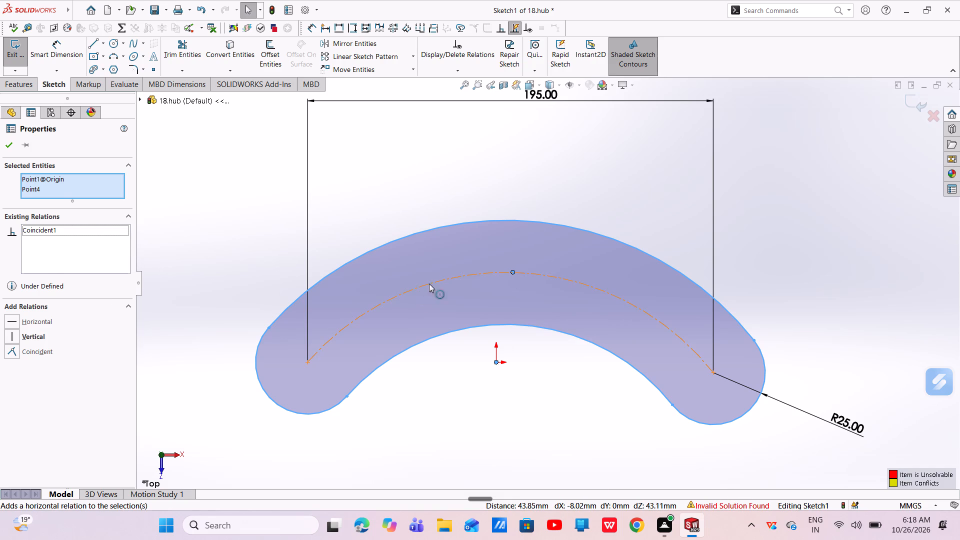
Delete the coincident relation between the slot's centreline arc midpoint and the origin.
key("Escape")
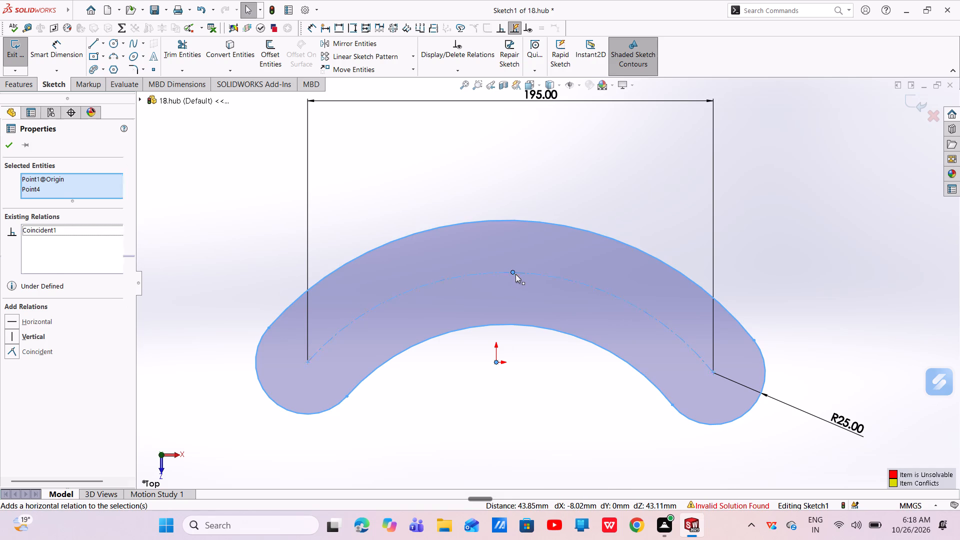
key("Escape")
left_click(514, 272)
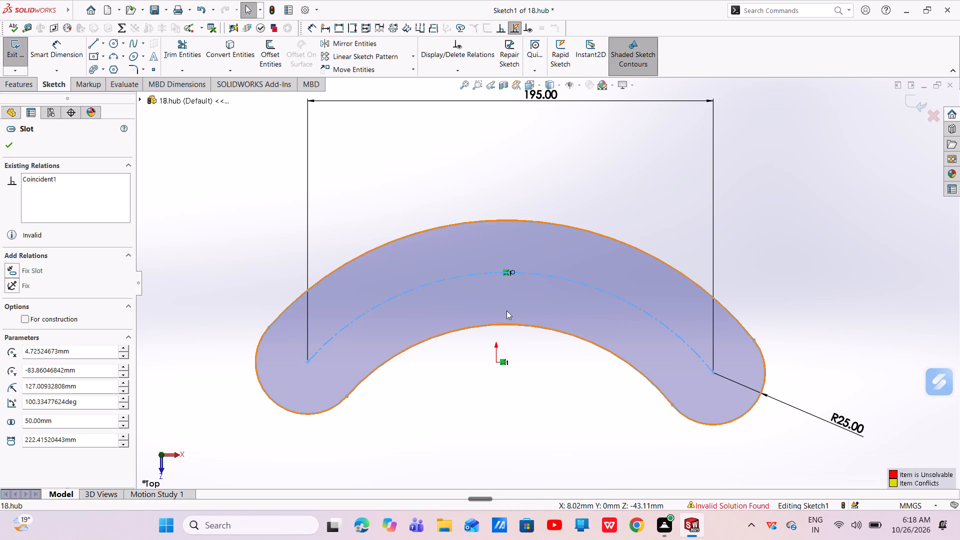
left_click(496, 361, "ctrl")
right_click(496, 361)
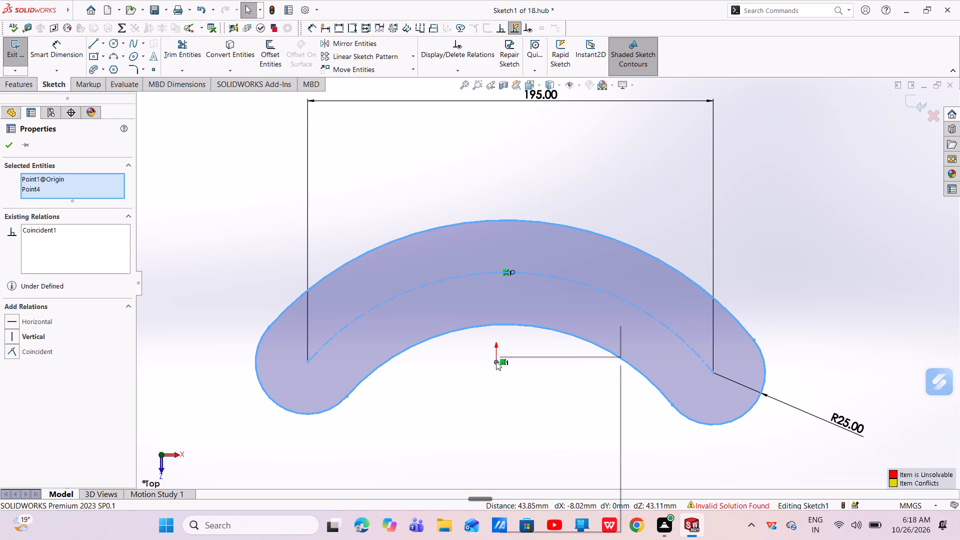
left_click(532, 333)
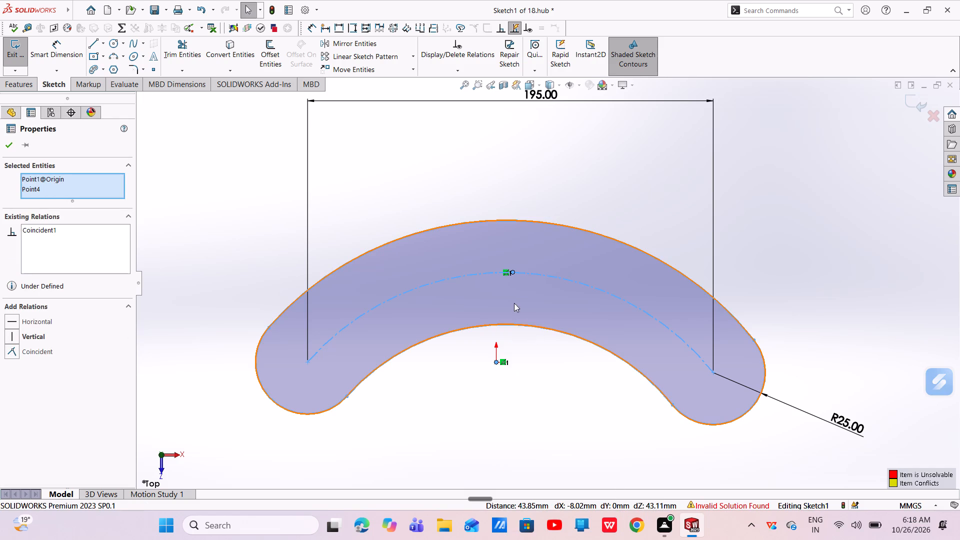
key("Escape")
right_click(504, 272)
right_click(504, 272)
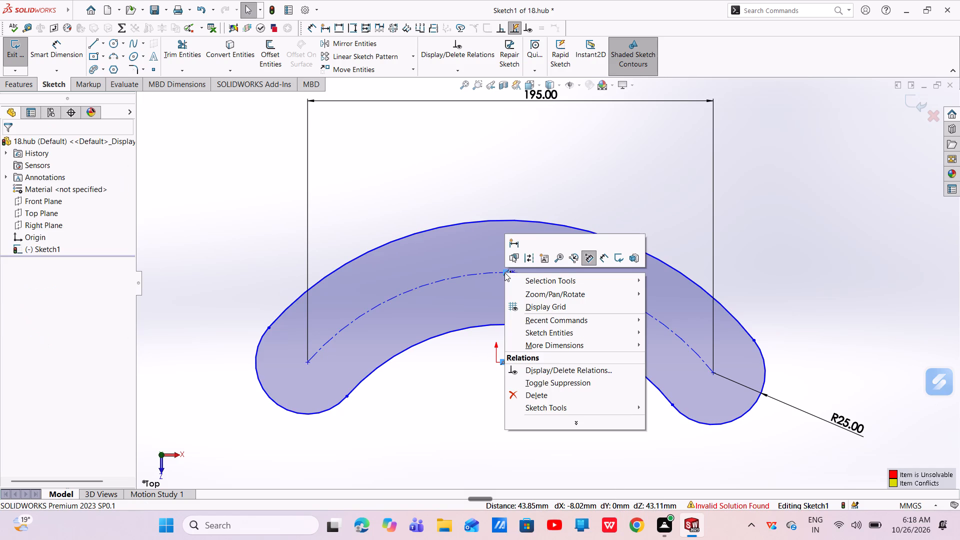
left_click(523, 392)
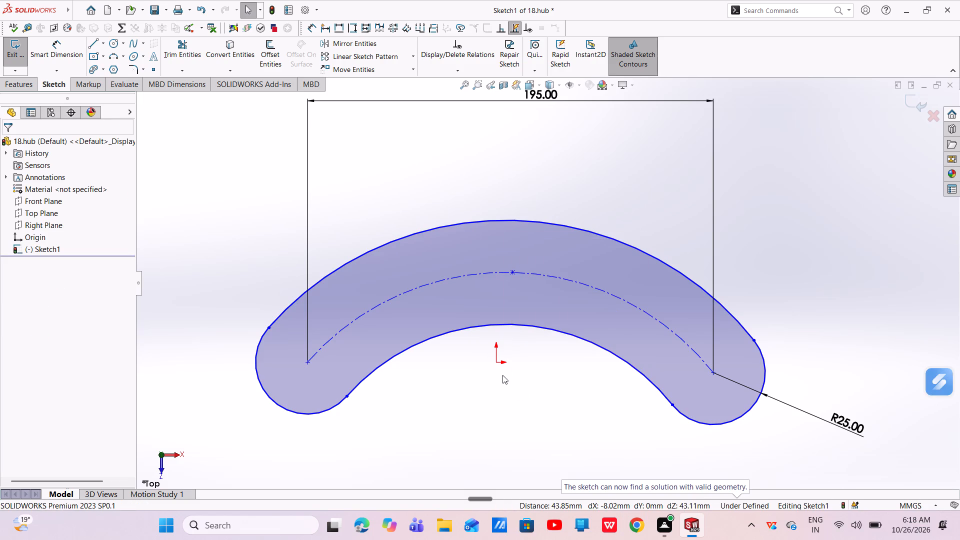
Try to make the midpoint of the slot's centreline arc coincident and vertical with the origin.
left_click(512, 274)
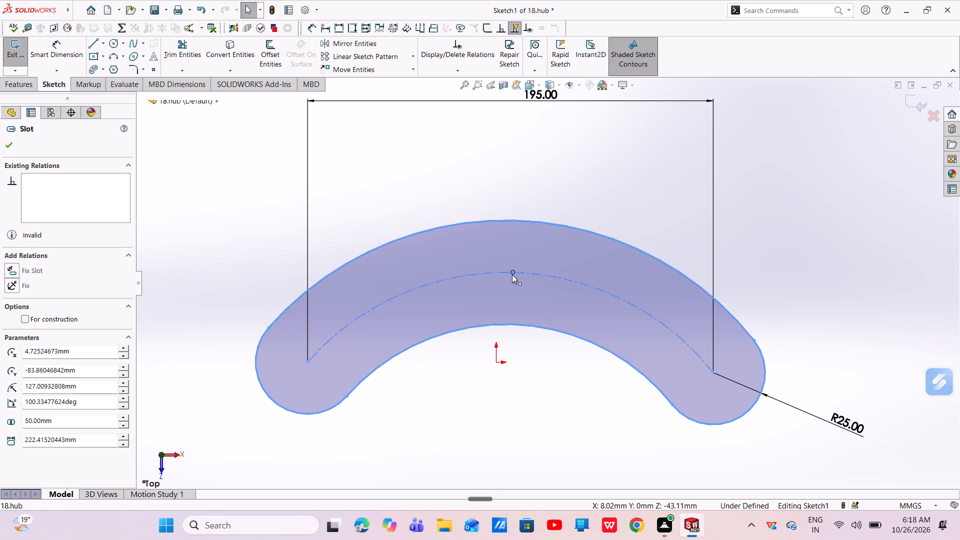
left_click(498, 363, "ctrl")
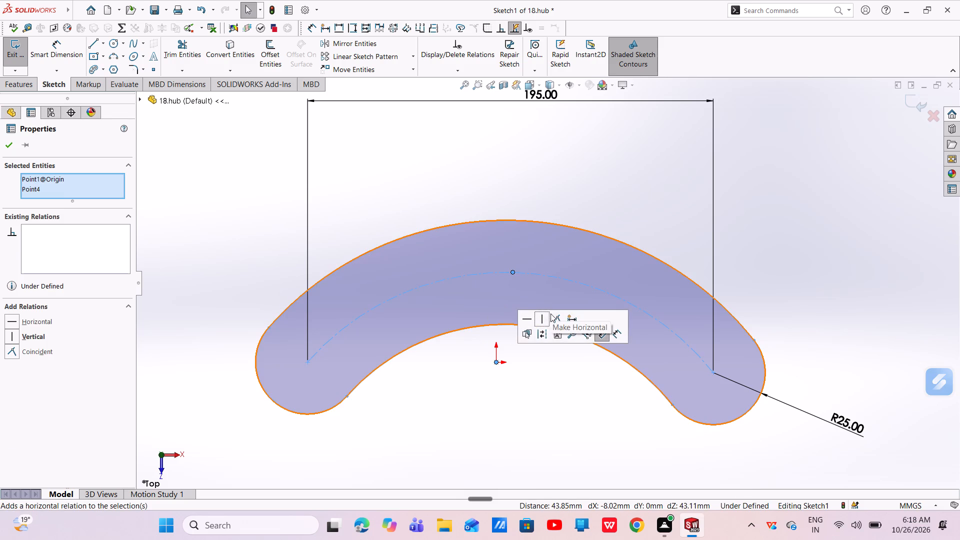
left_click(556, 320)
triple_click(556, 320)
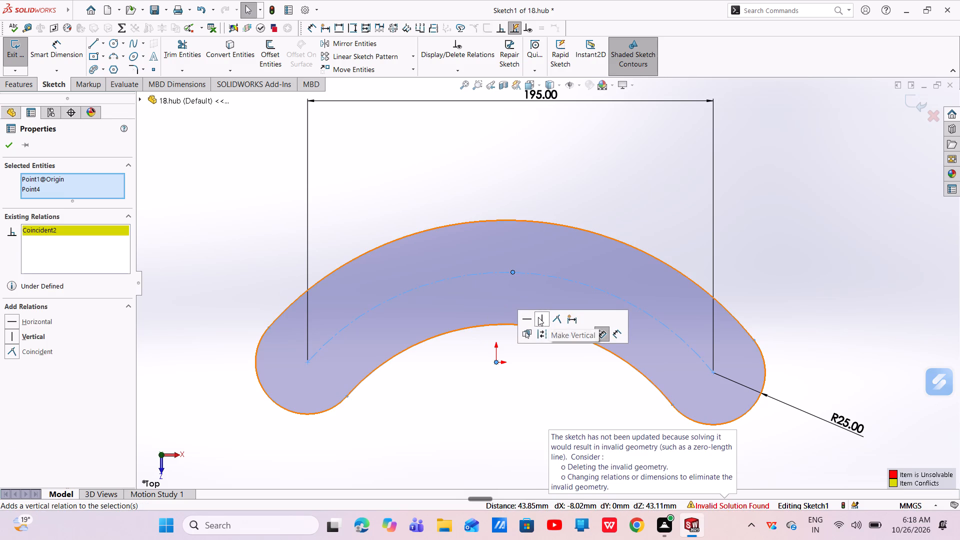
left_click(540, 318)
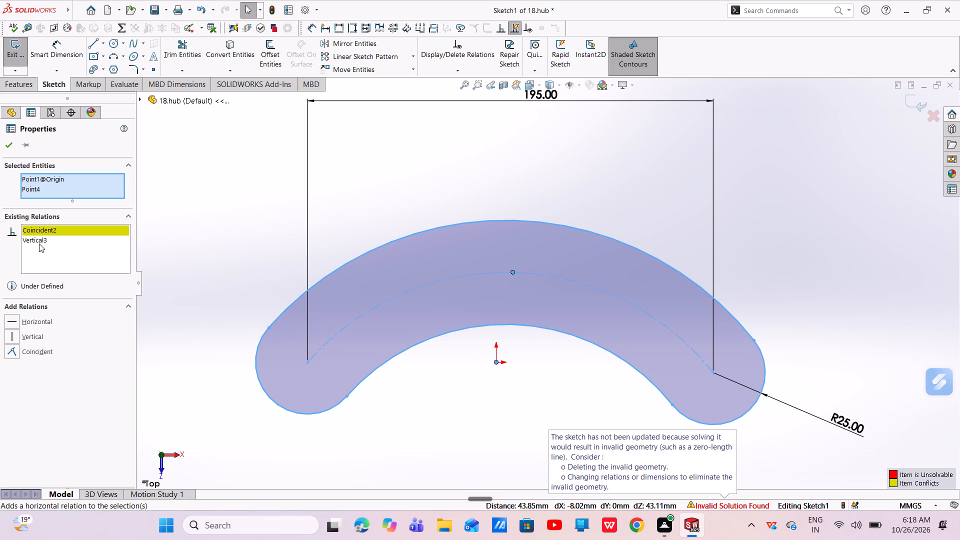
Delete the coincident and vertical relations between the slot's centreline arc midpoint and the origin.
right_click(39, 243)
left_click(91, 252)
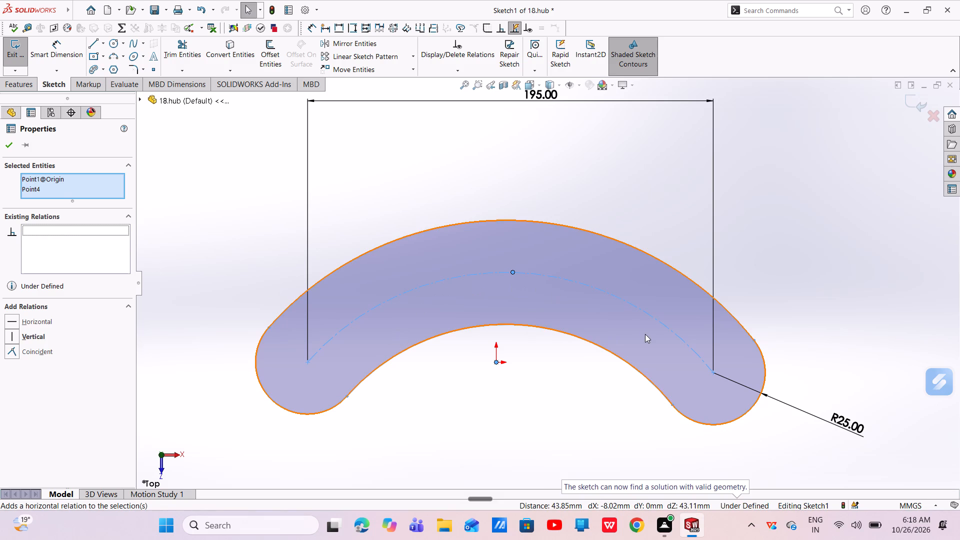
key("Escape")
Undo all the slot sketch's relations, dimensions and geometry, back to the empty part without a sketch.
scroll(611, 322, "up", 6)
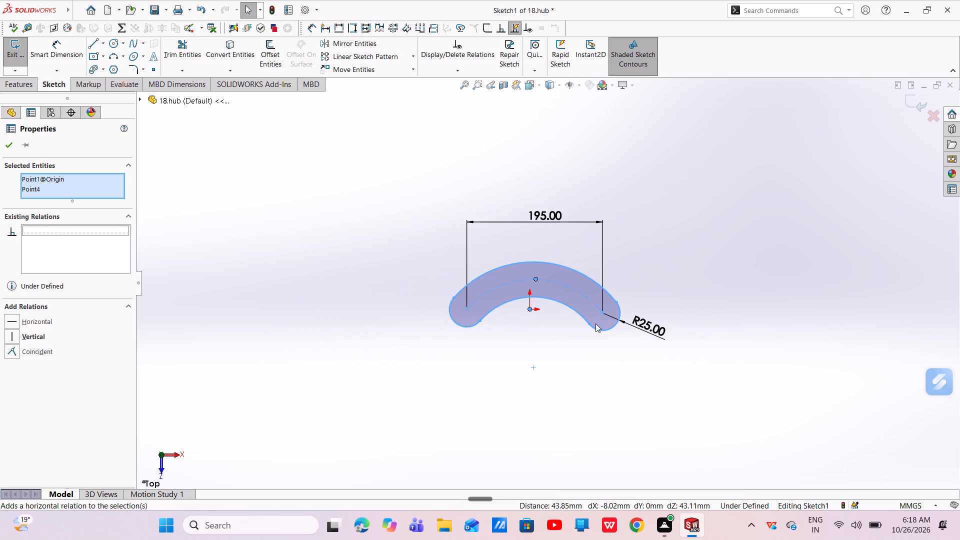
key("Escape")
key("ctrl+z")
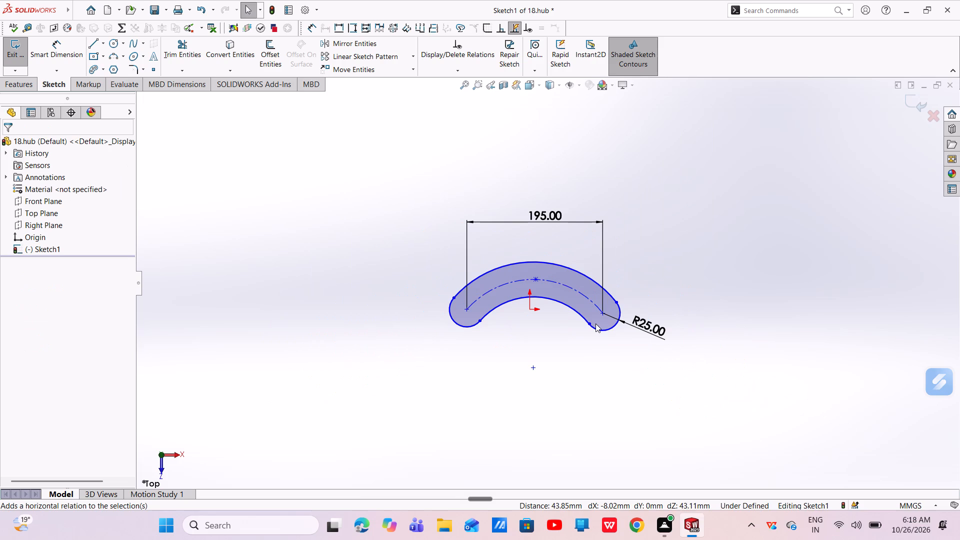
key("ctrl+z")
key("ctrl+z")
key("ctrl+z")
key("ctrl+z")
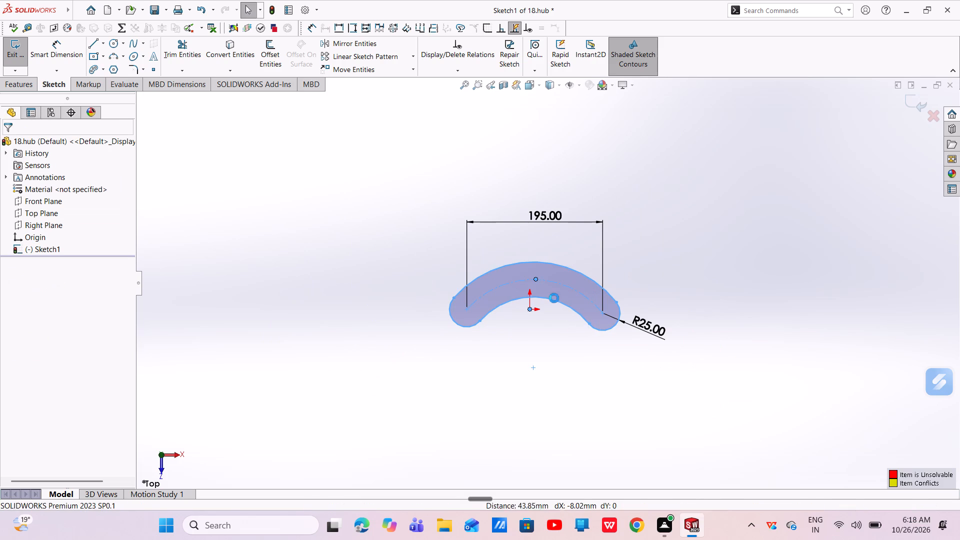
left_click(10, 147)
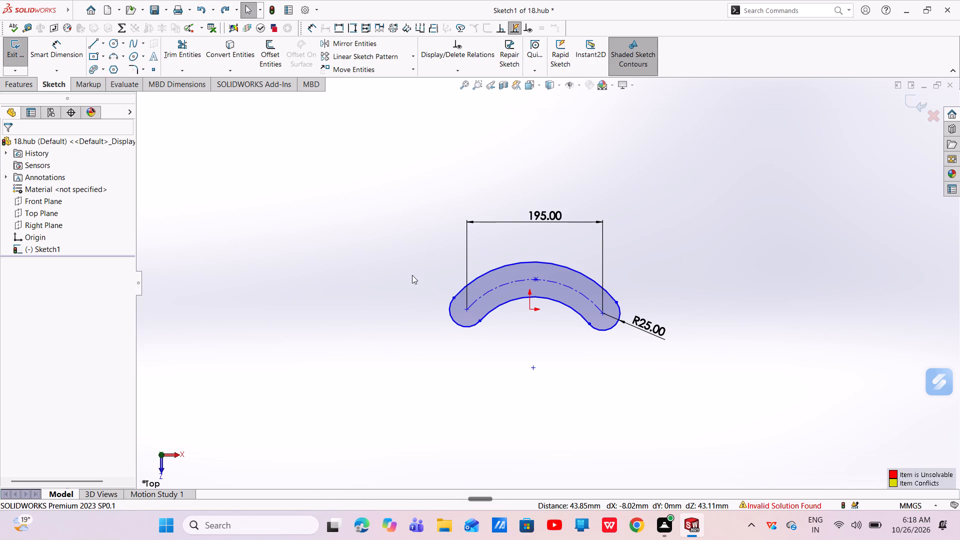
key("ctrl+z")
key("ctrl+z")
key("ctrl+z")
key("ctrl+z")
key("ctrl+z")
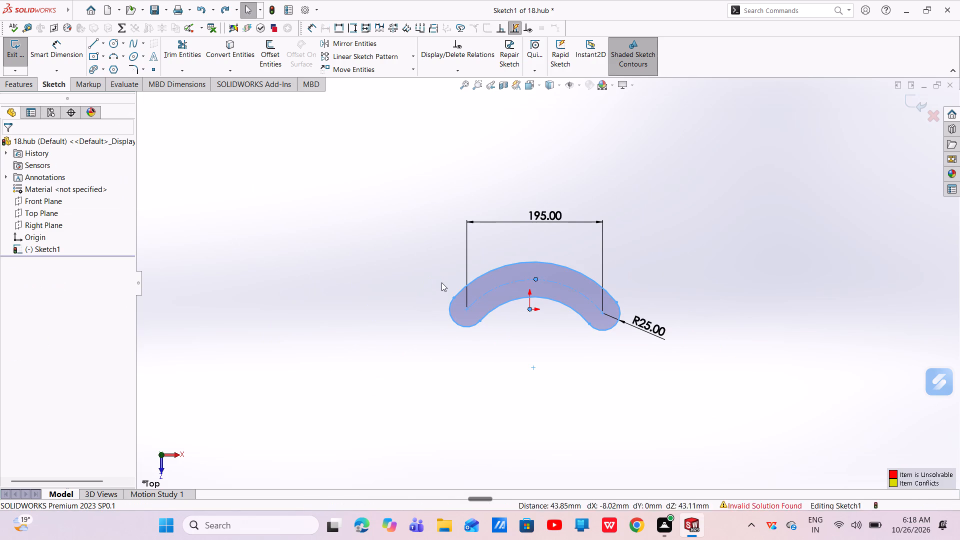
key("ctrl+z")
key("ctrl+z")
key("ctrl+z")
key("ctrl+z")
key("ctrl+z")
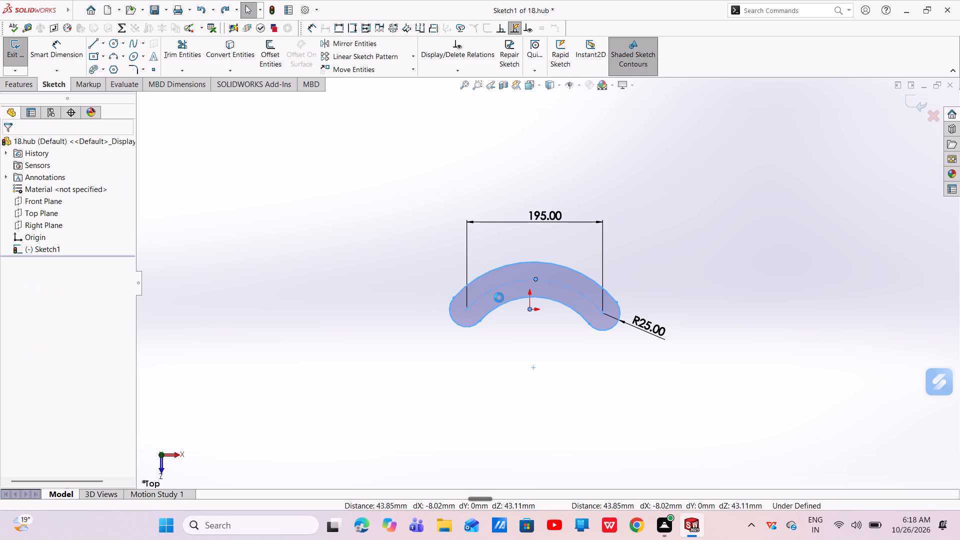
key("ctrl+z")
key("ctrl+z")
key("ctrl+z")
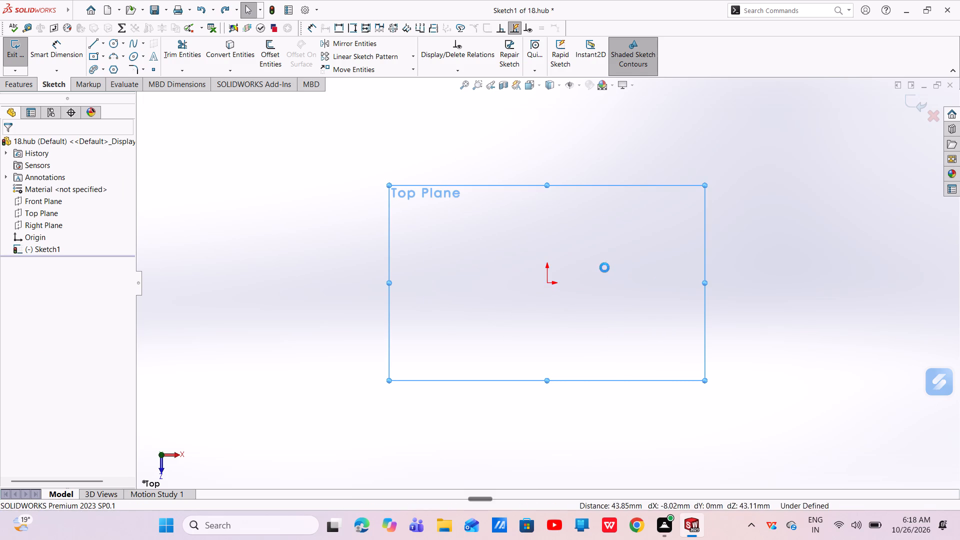
Sketch a 3 Point Arc Slot on the Top Plane near the origin, about 100 mm between end centres and 30 mm wide.
left_click(40, 205)
left_click(43, 215)
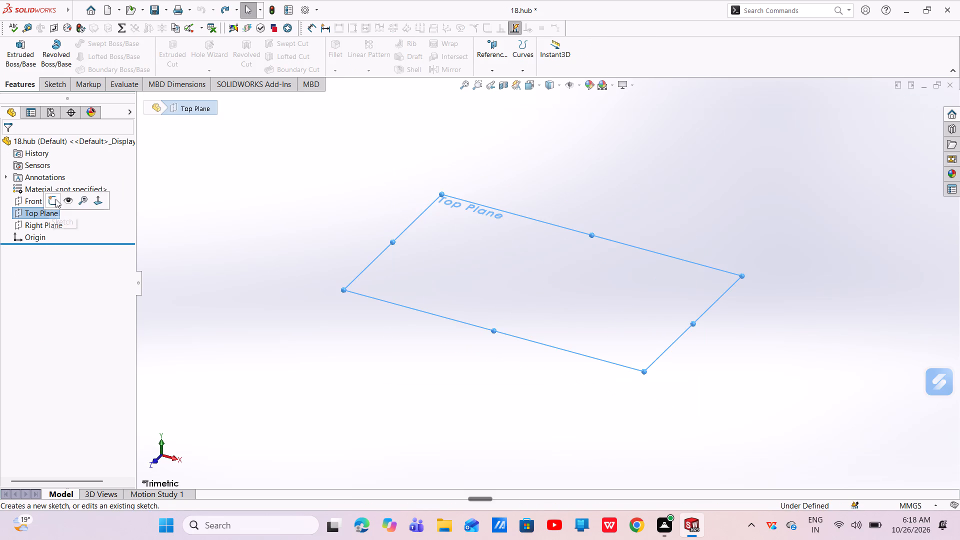
left_click(56, 198)
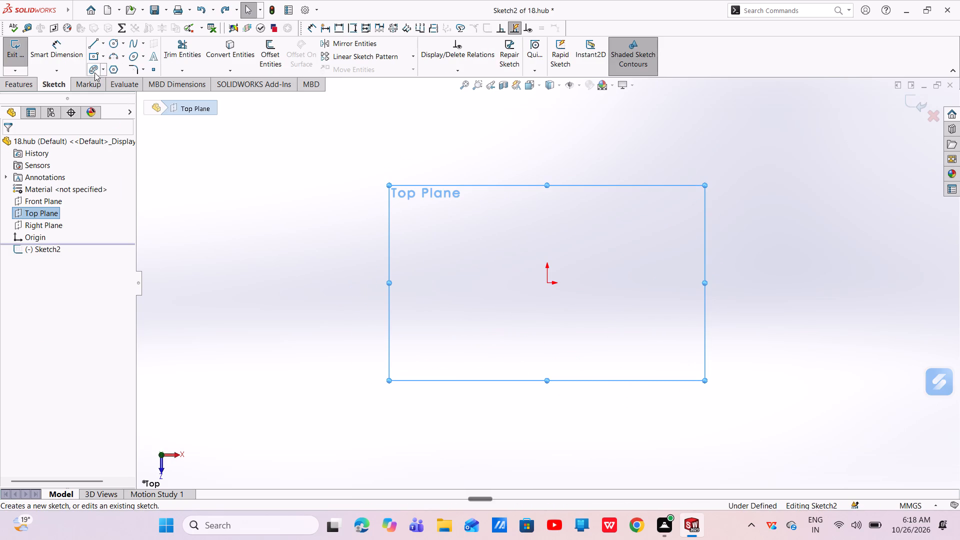
left_click(100, 67)
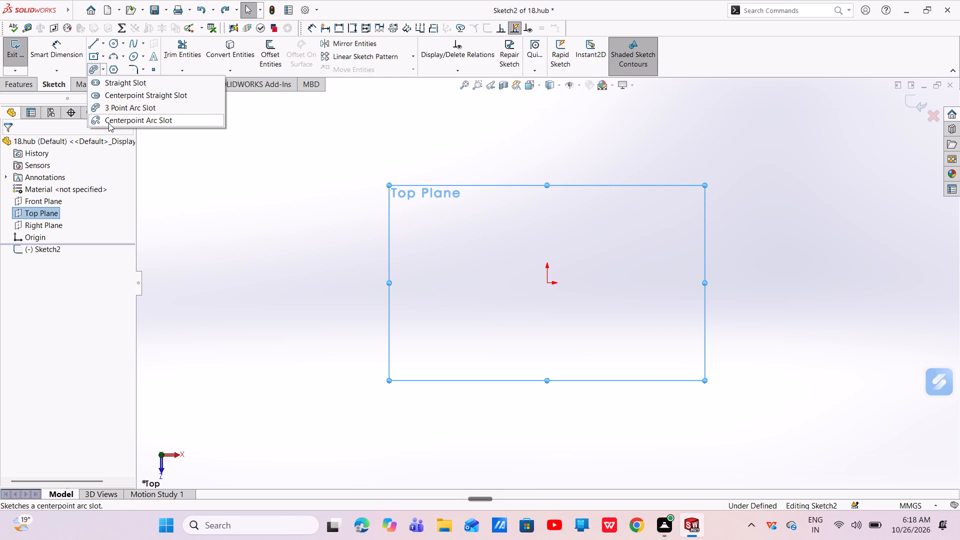
left_click(117, 109)
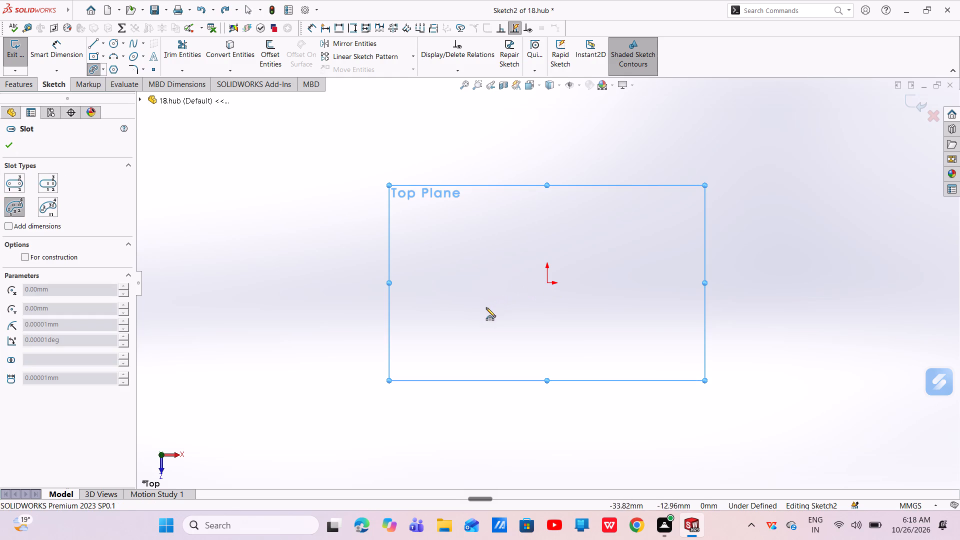
left_click(476, 324)
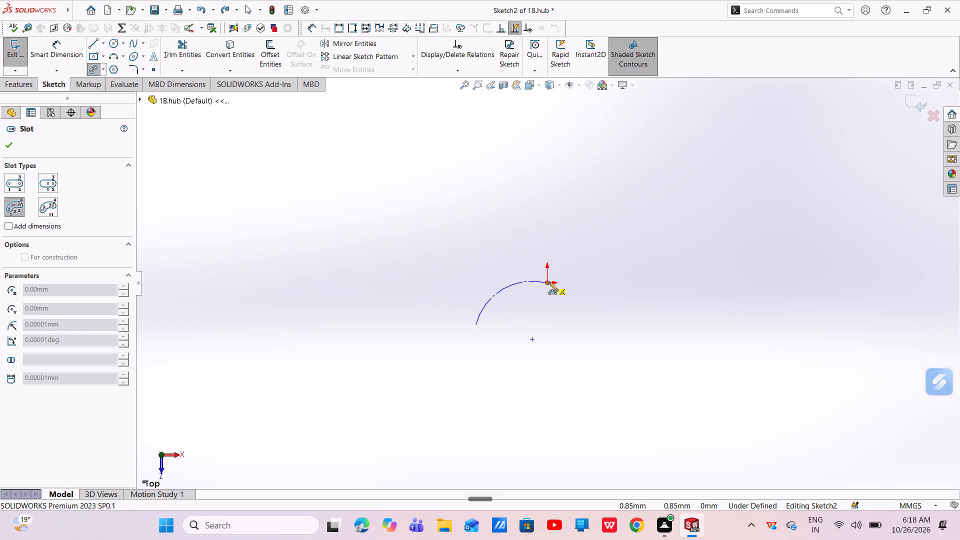
left_click(653, 325)
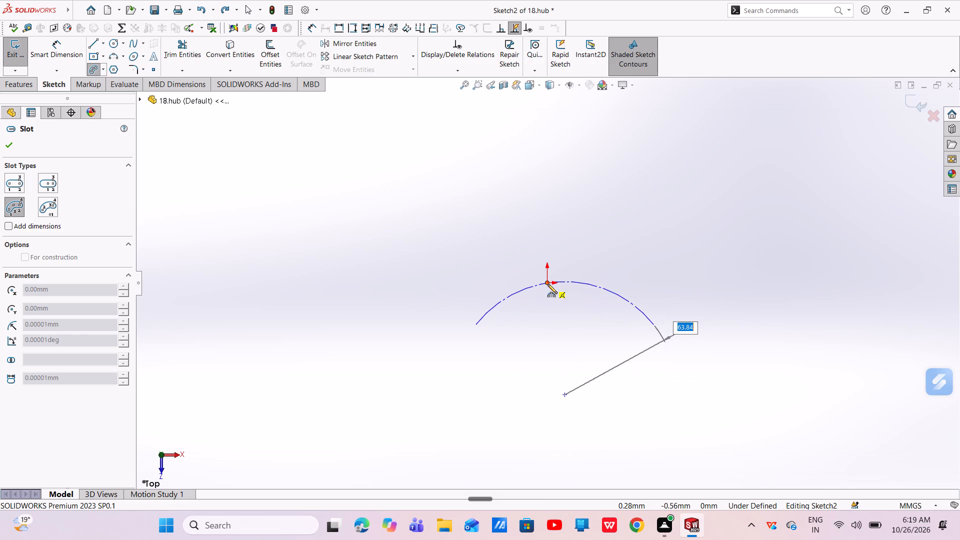
left_click(547, 284)
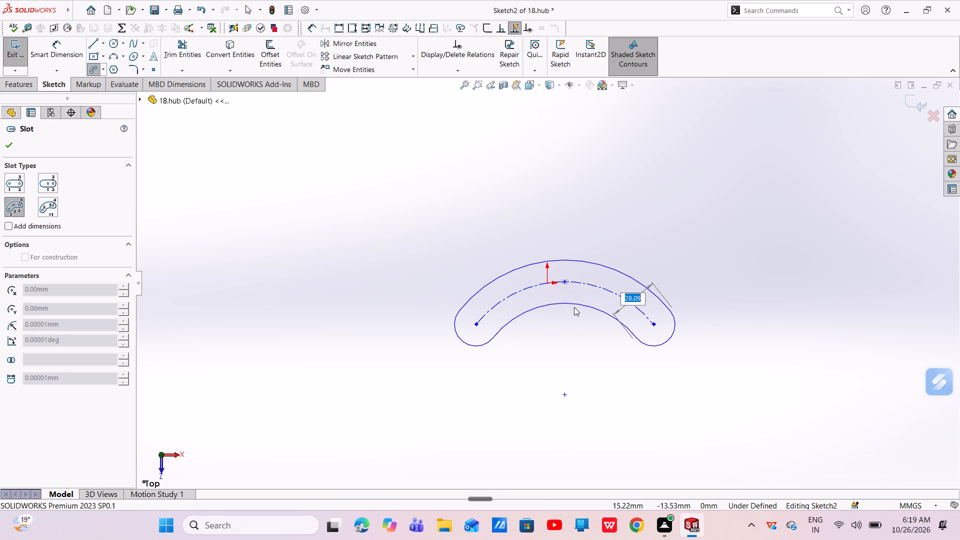
left_click(574, 308)
right_click(574, 309)
left_click(584, 318)
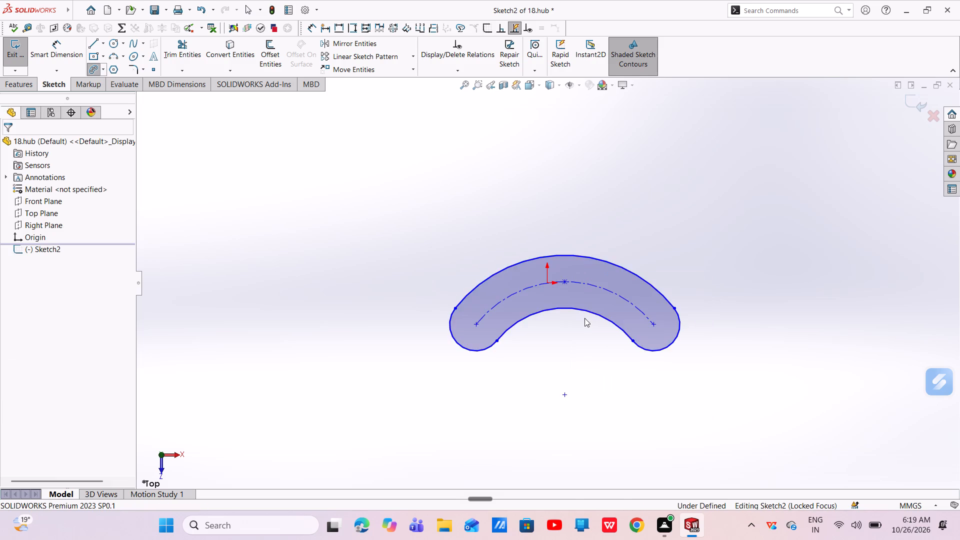
Make the midpoint of the slot's centreline arc coincident with the origin.
scroll(574, 286, "down", 3)
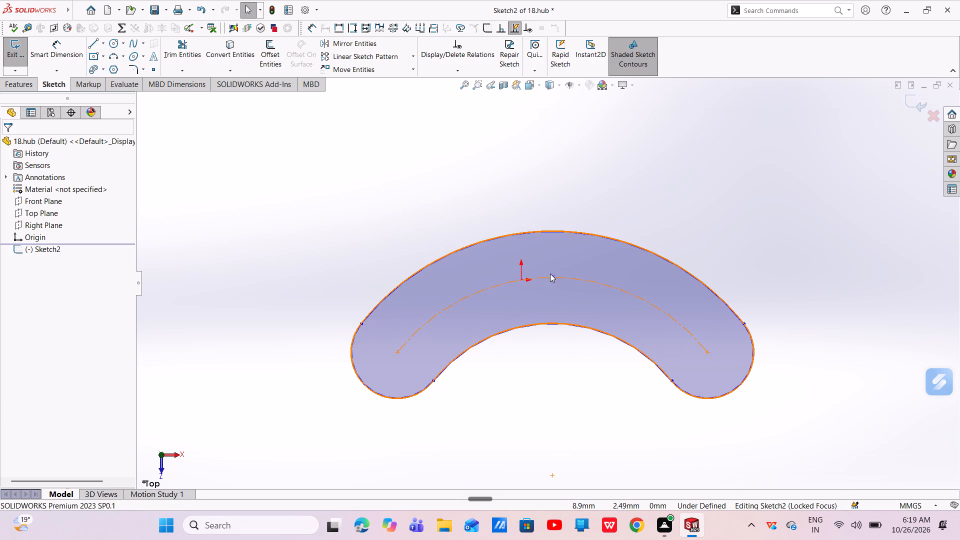
left_click(551, 277)
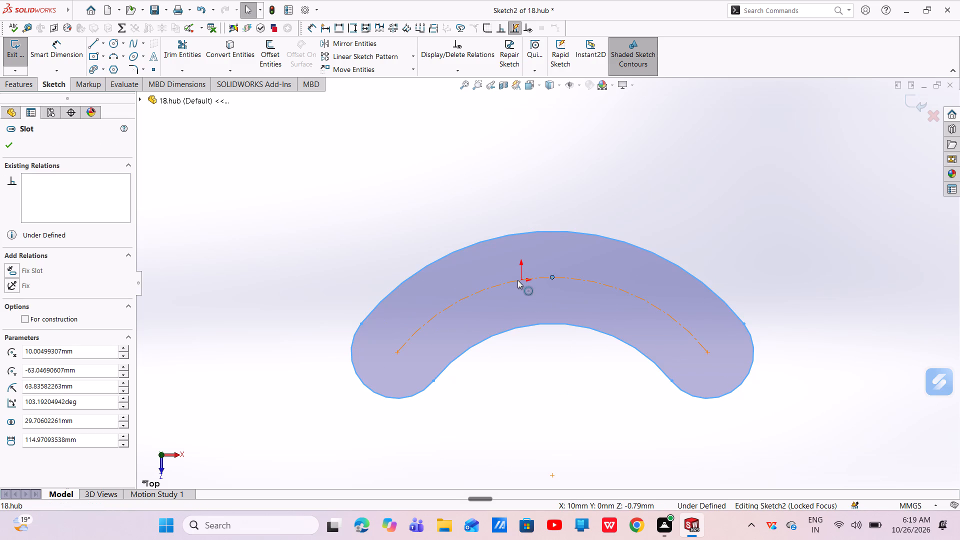
left_click(521, 278, "ctrl")
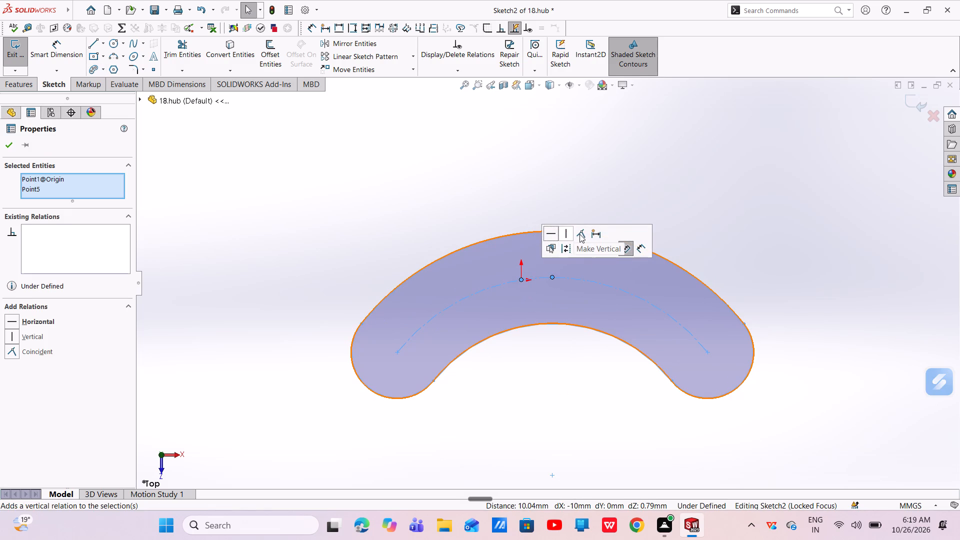
left_click(580, 234)
key("Escape")
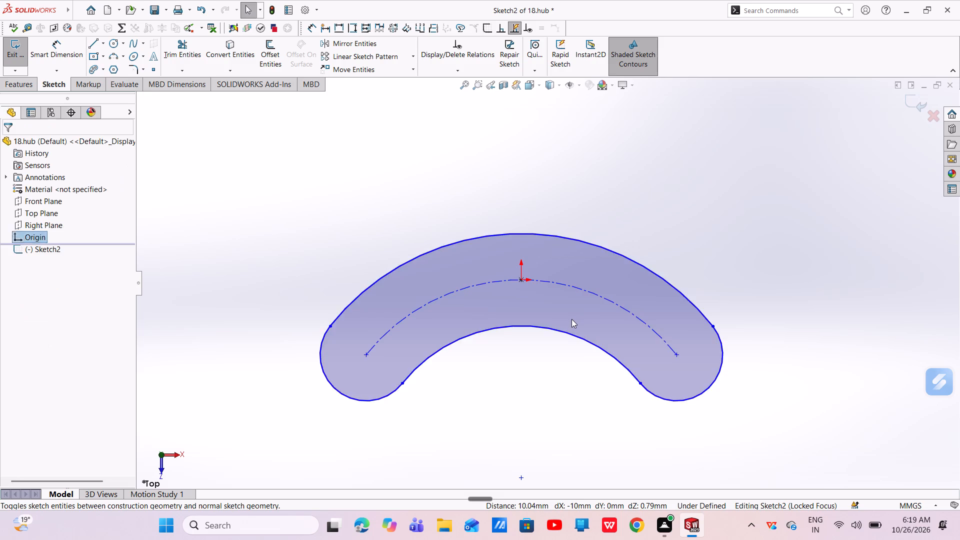
Dimension the horizontal distance between the slot's two end centres as 195 mm.
left_click(60, 48)
left_click(365, 356)
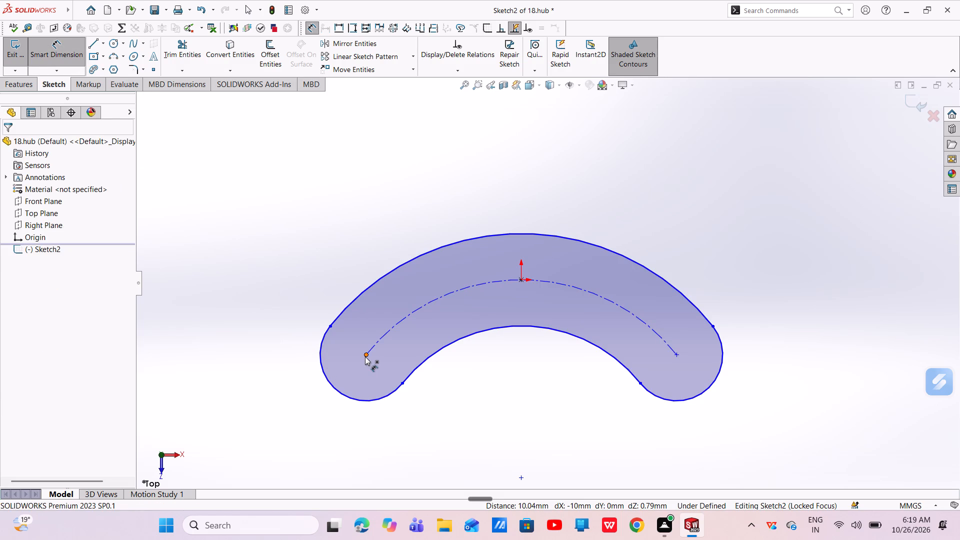
left_click(675, 356)
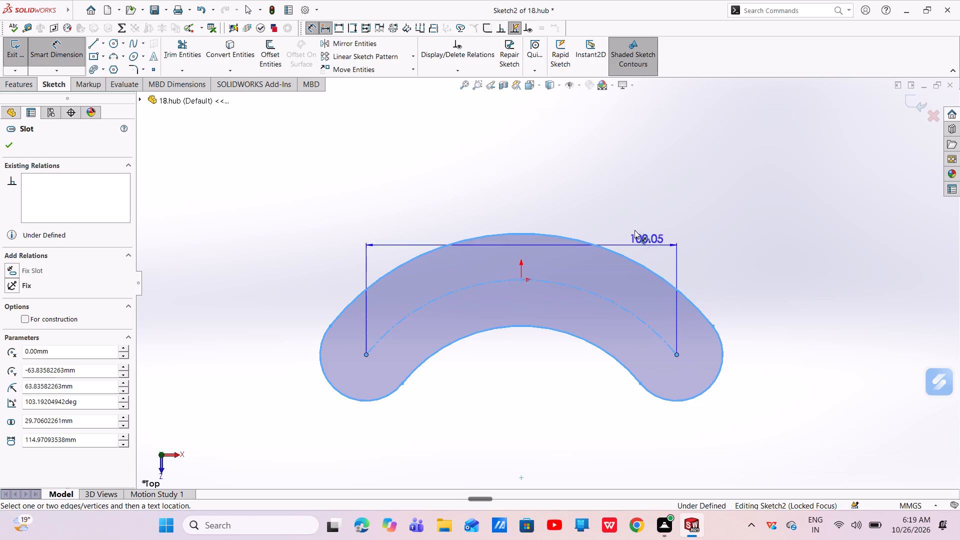
left_click(526, 177)
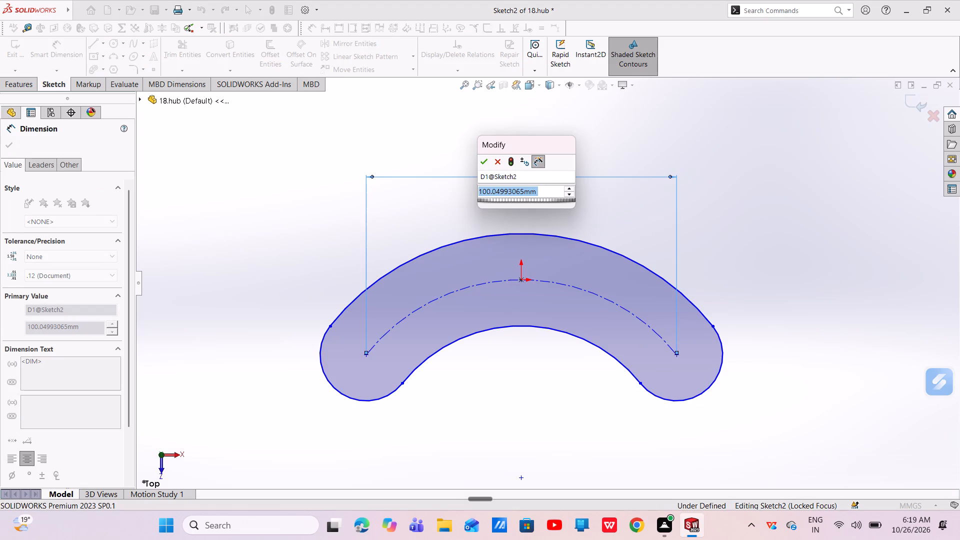
key("BackSpace")
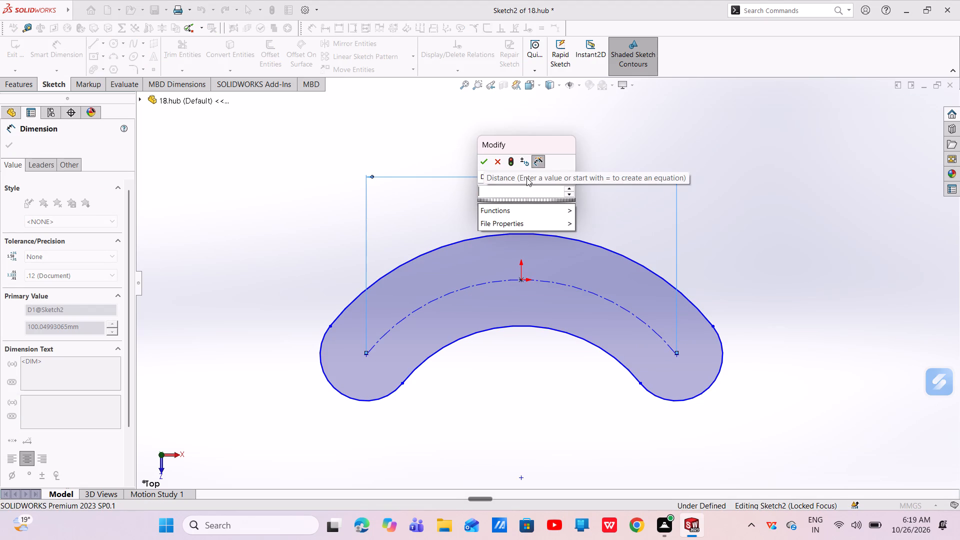
type("195")
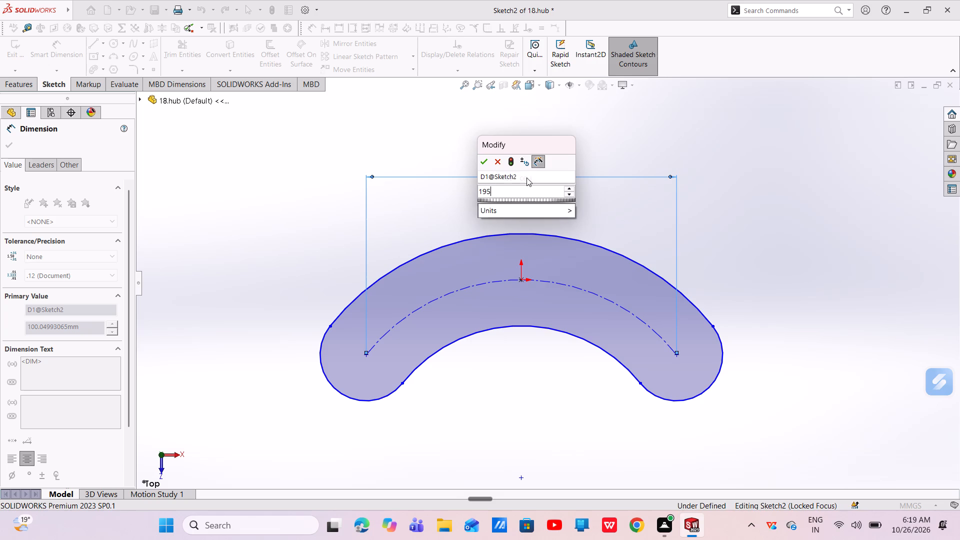
key("Return")
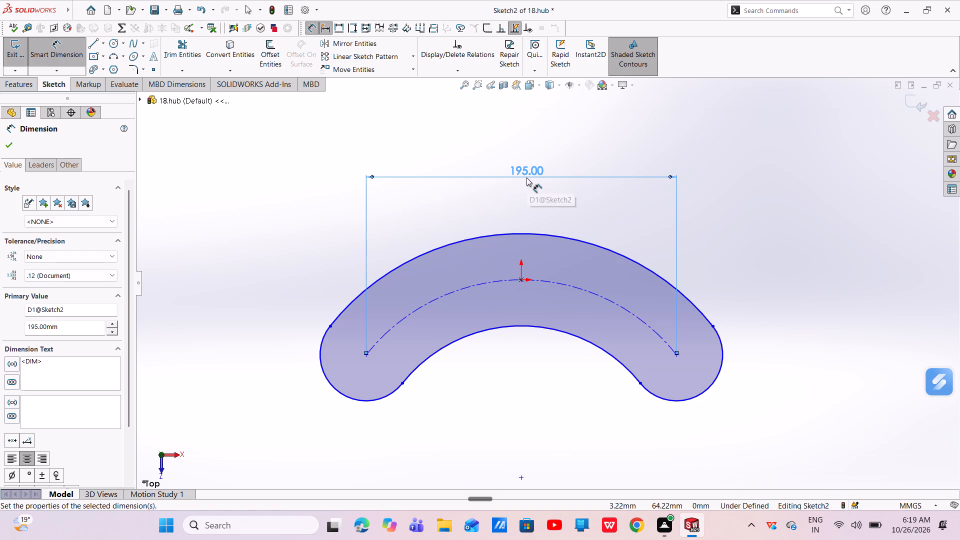
Dimension the radius of the slot's rounded end on the positive X side as 25 mm.
left_click(708, 389)
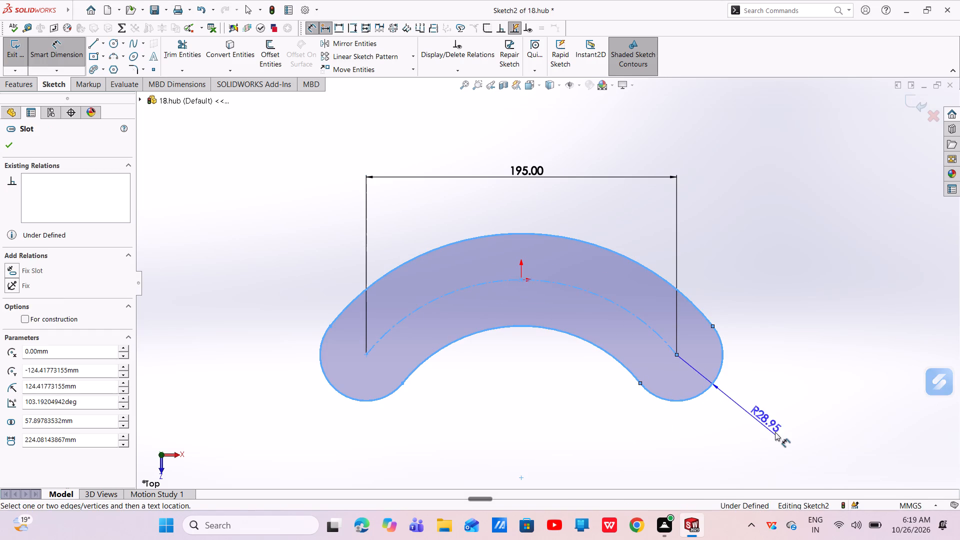
left_click(775, 432)
key("BackSpace")
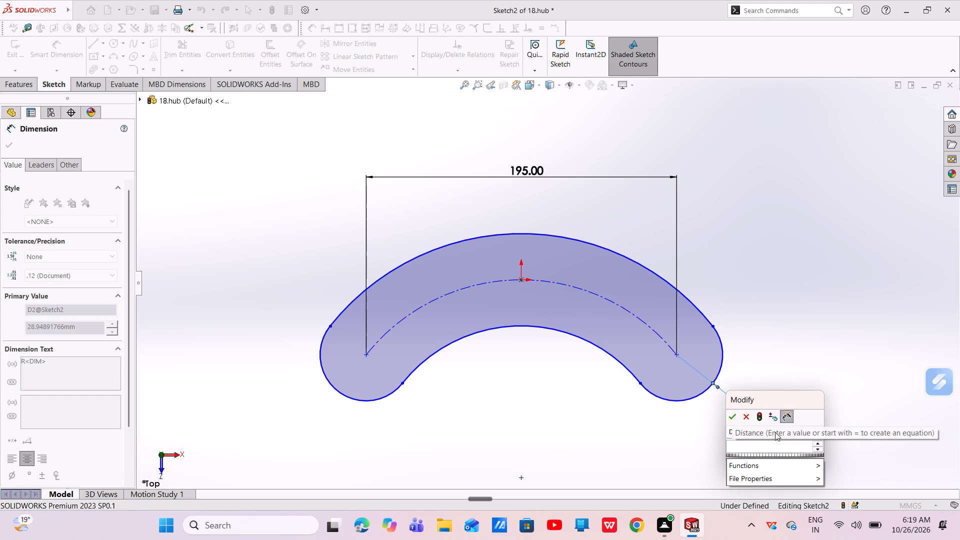
type("25")
key("Return")
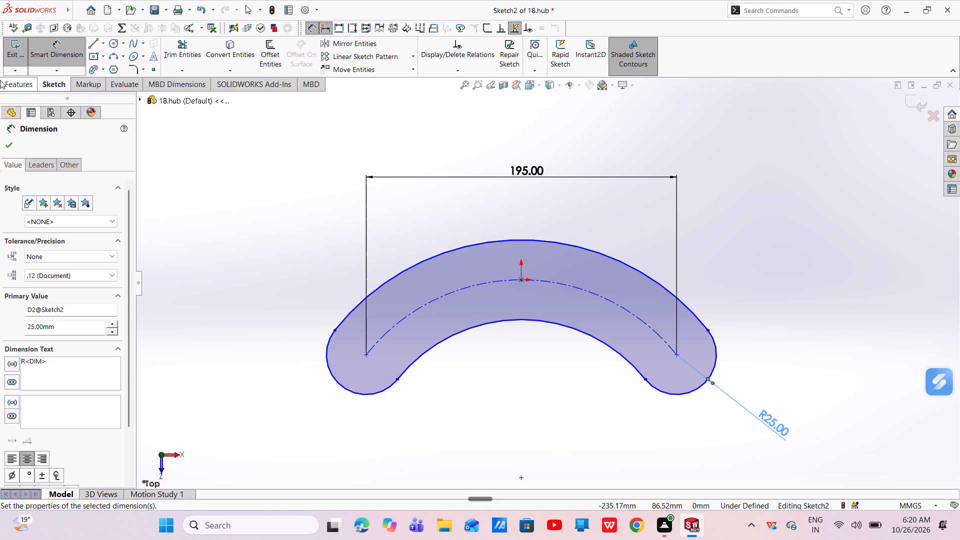
Dimension the radius of the slot's inner concave arc as 203 mm.
left_click(504, 321)
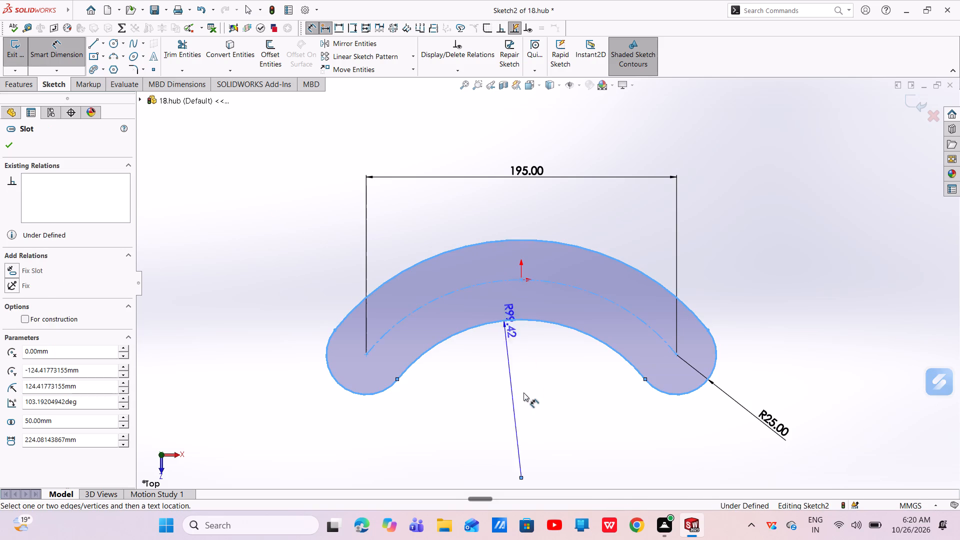
left_click(524, 404)
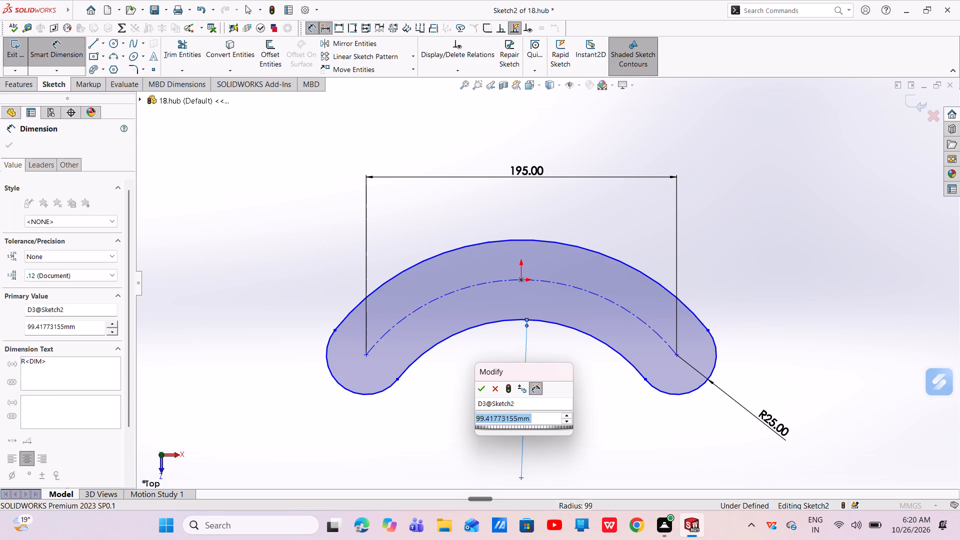
key("backslash")
key("BackSpace")
key("BackSpace")
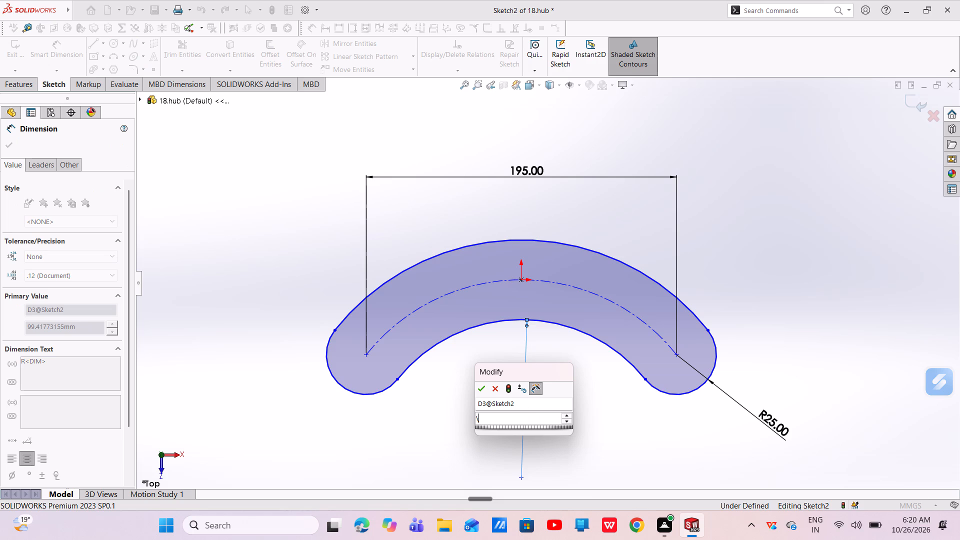
key("BackSpace")
key("BackSpace")
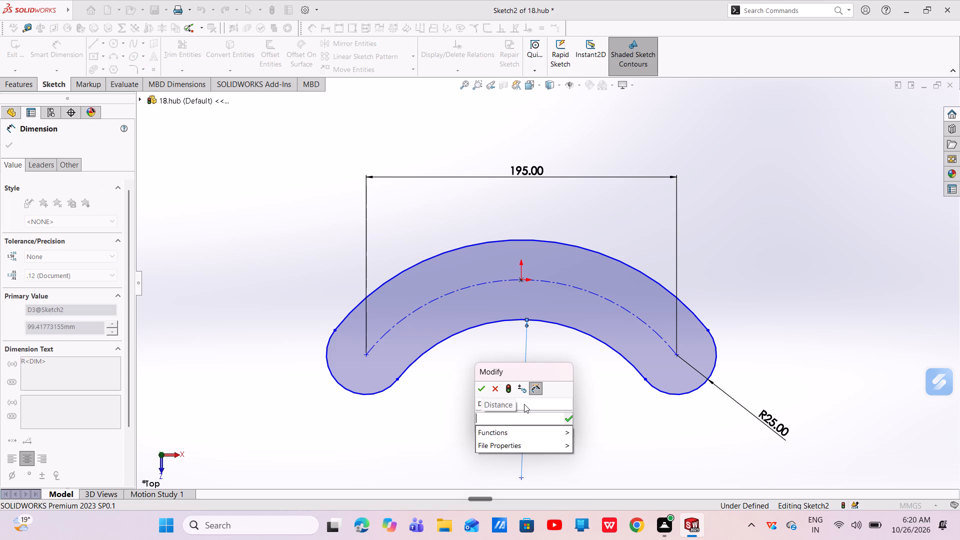
type("203")
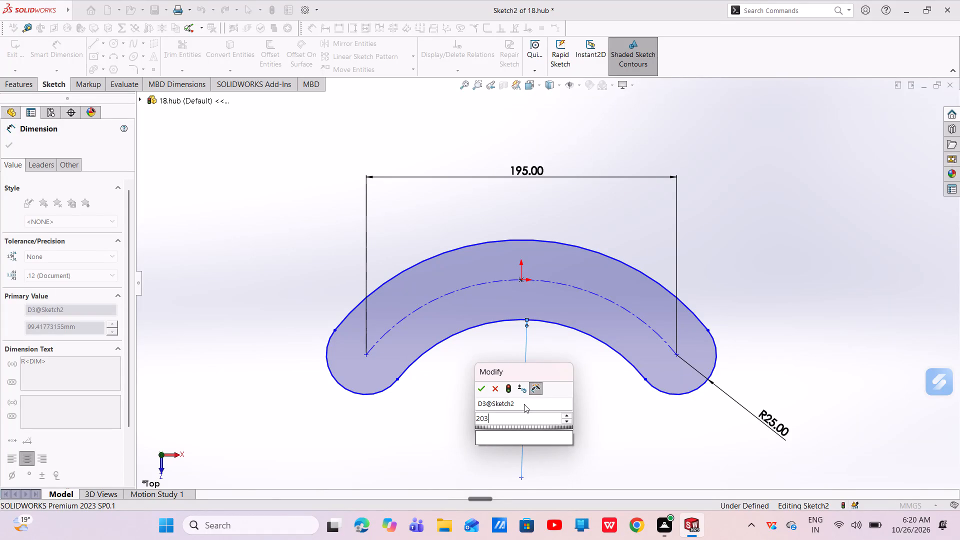
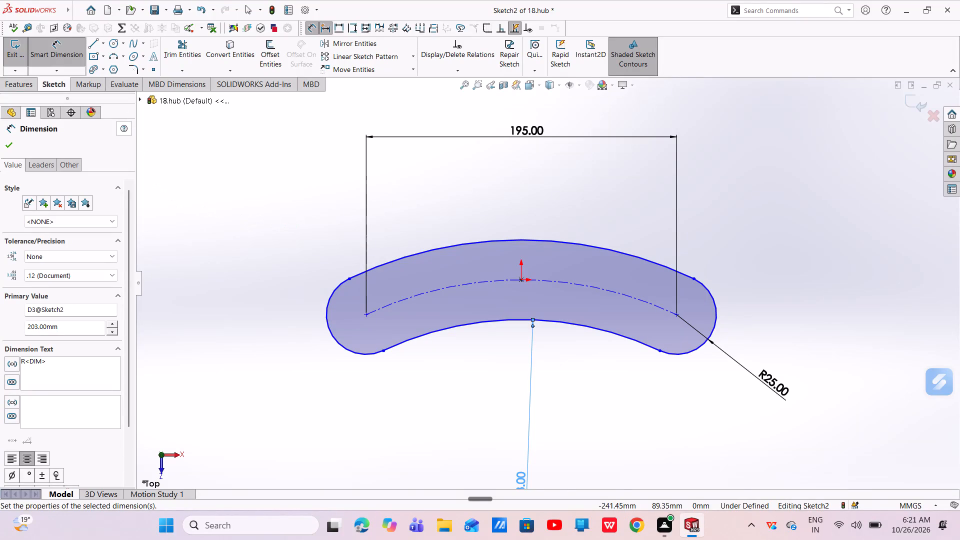
Draw a horizontal construction centerline joining the slot's two end centres.
left_click(102, 47)
left_click(90, 70)
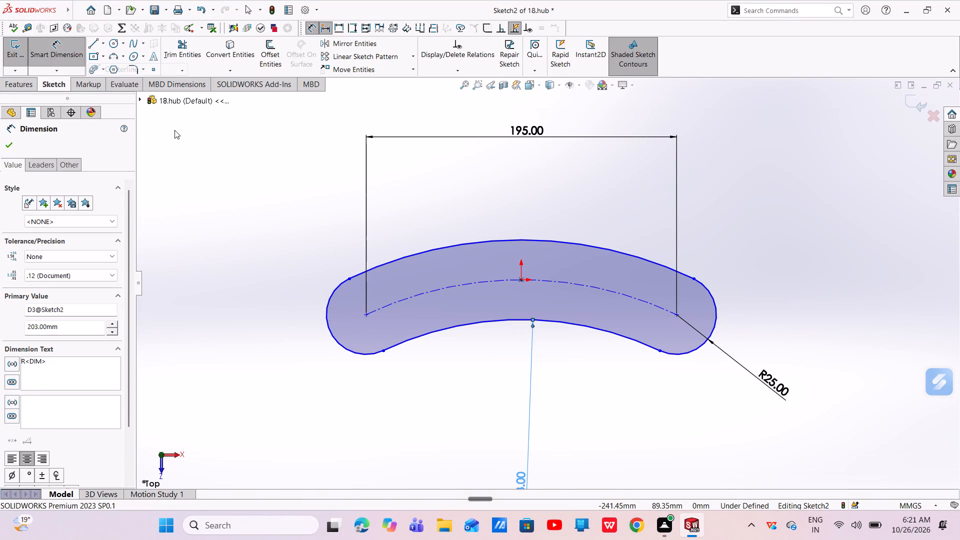
left_click(363, 312)
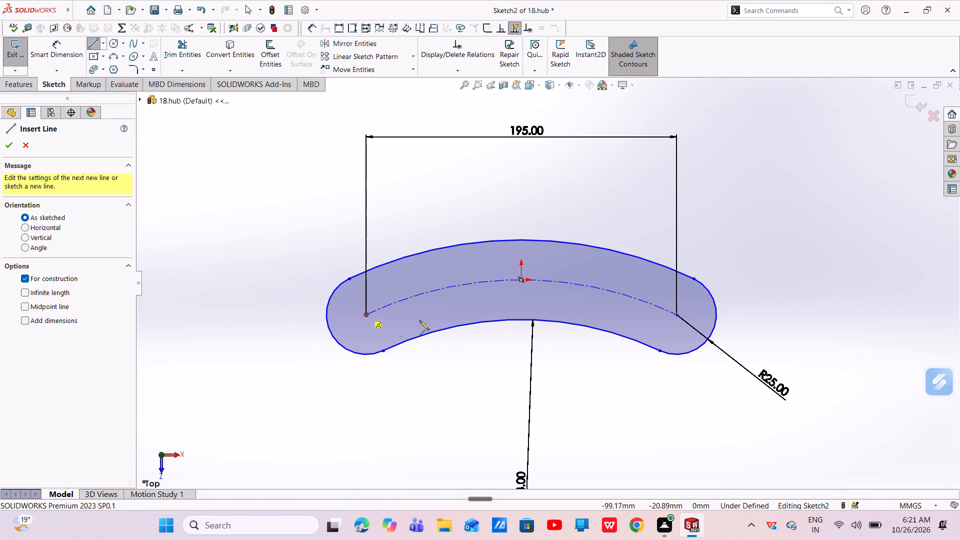
left_click(678, 315)
right_click(678, 315)
left_click(699, 322)
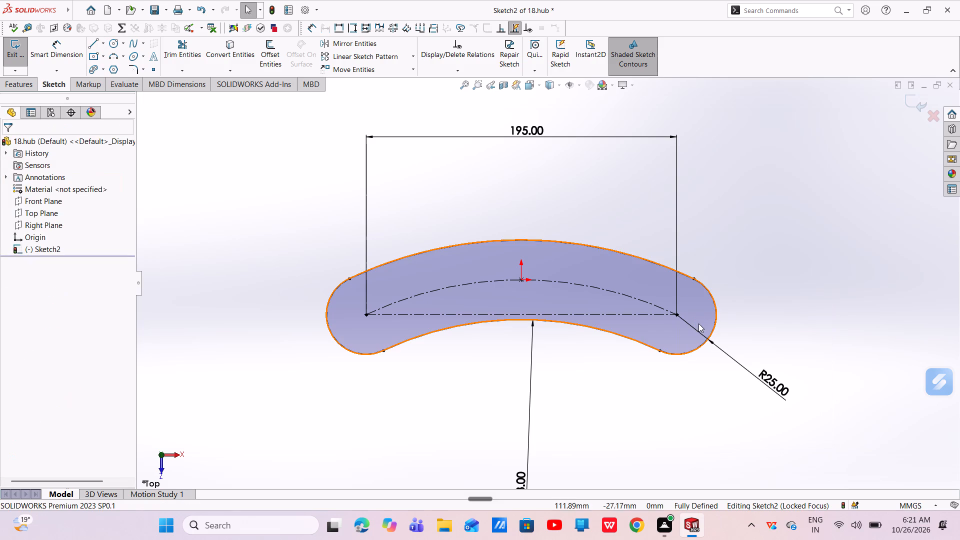
left_click(593, 314)
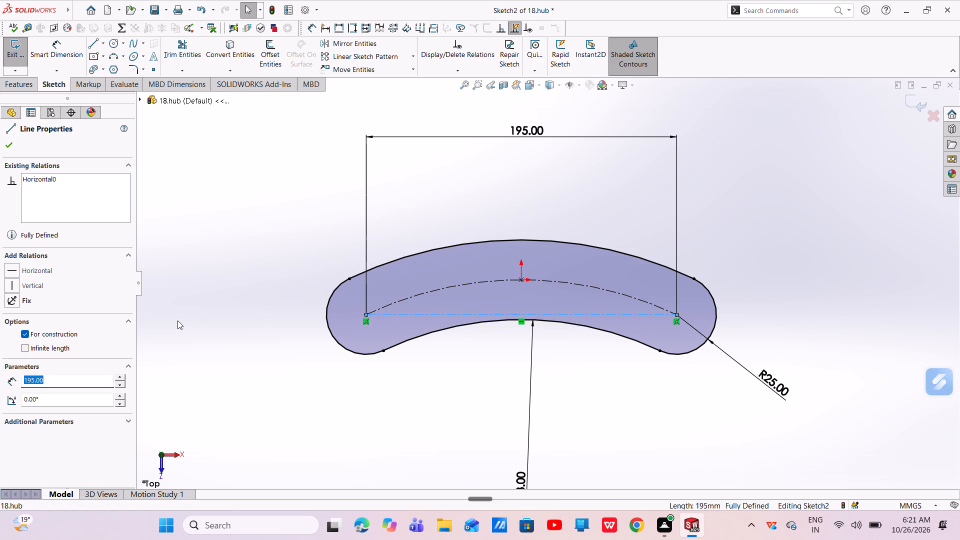
left_click(8, 267)
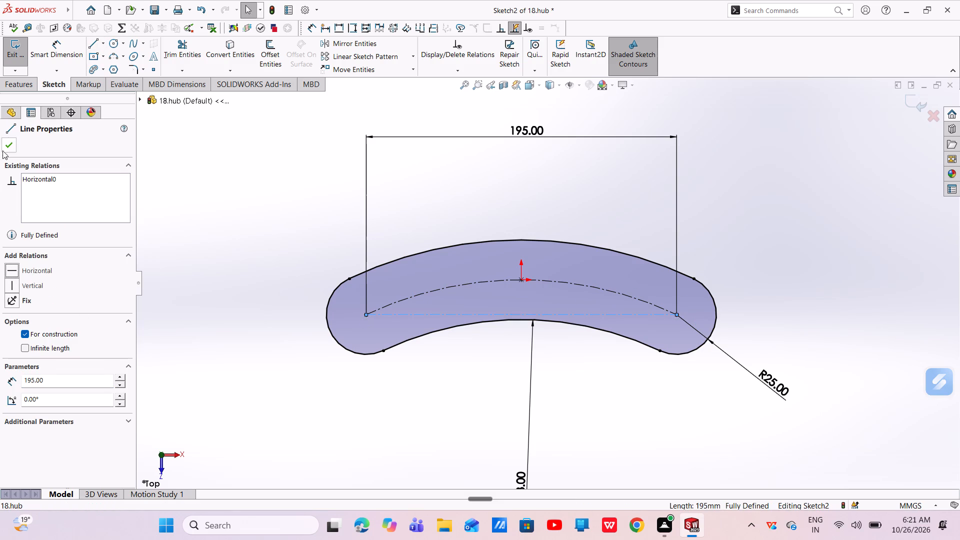
left_click(12, 142)
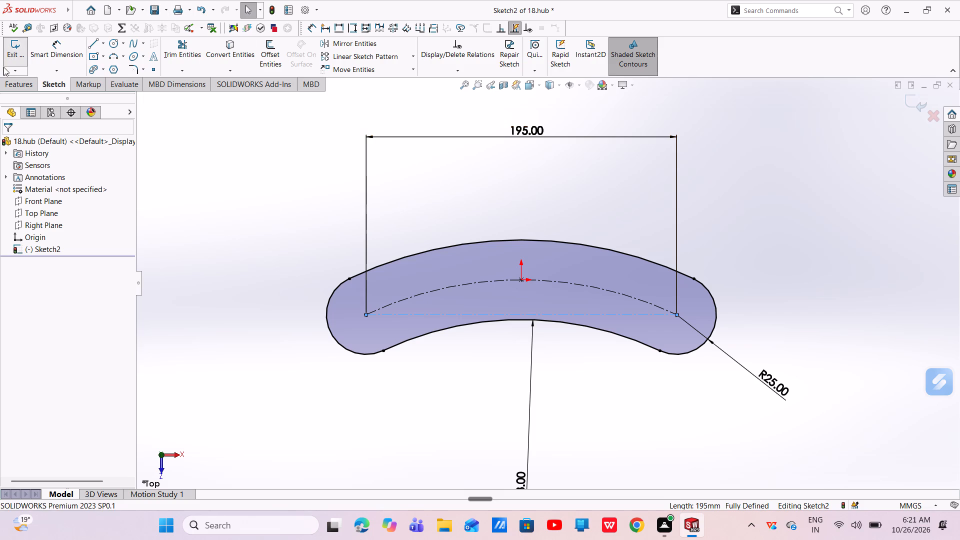
Extrude the arc slot profile as a blind boss 9.5 mm deep.
left_click(6, 80)
left_click(22, 53)
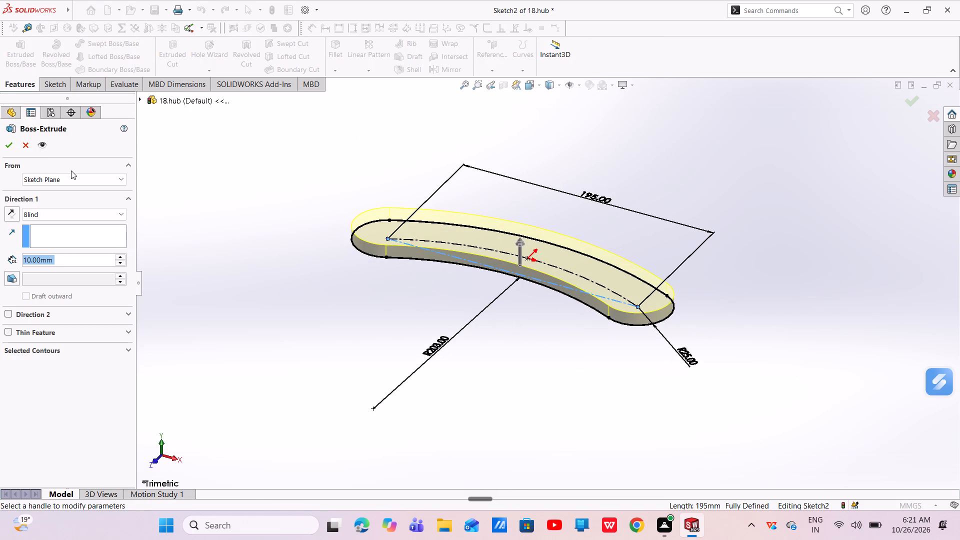
key("BackSpace")
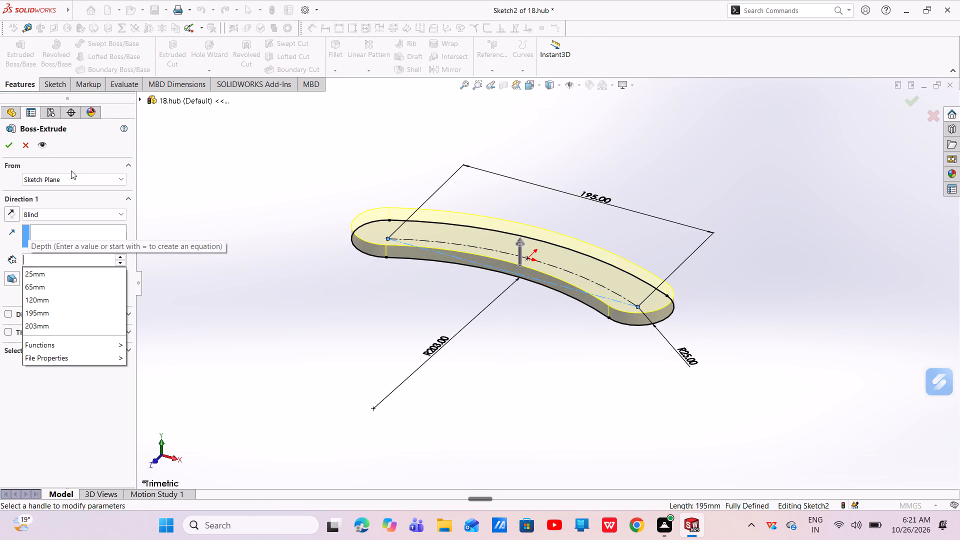
type("9.5")
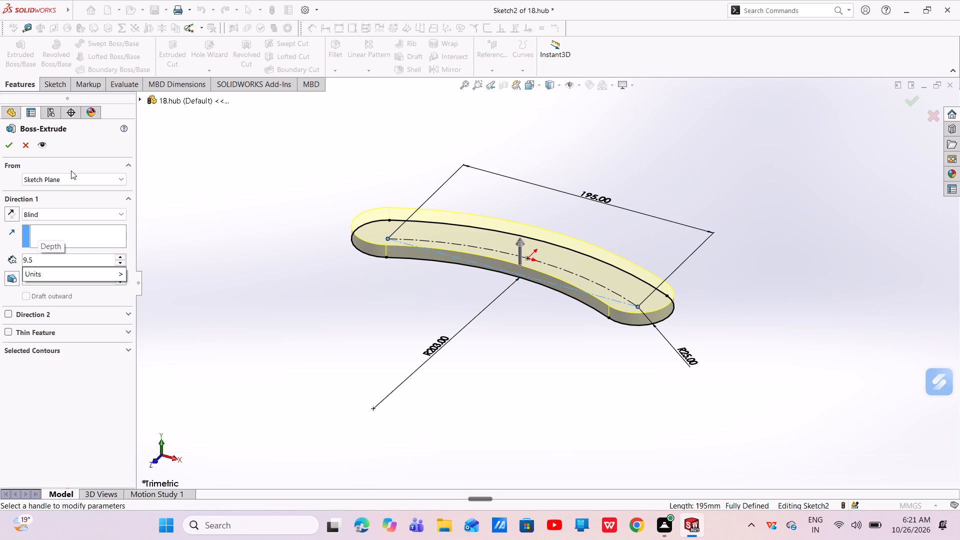
key("Return")
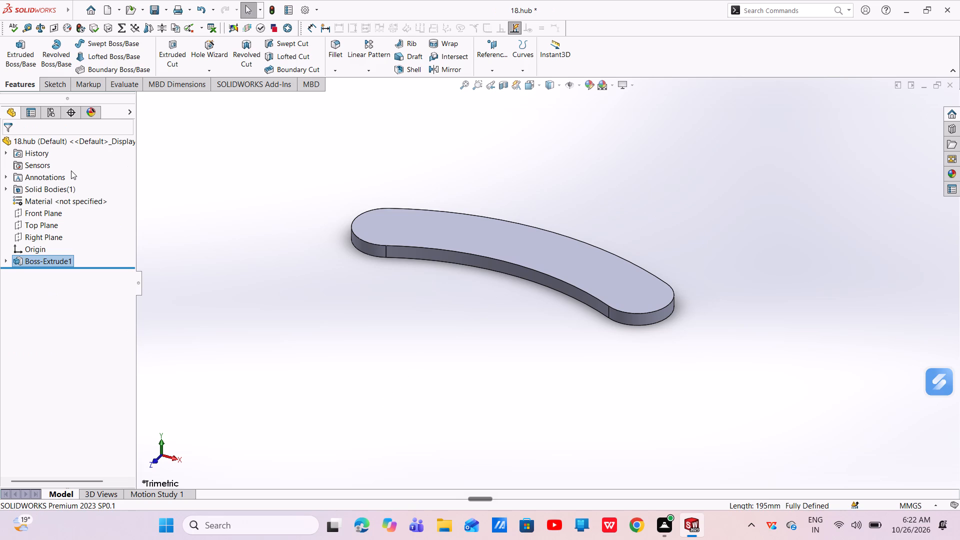
Start a sketch on the plate's upper face and convert its long outer and inner arc edges into sketch entities.
left_click(549, 262)
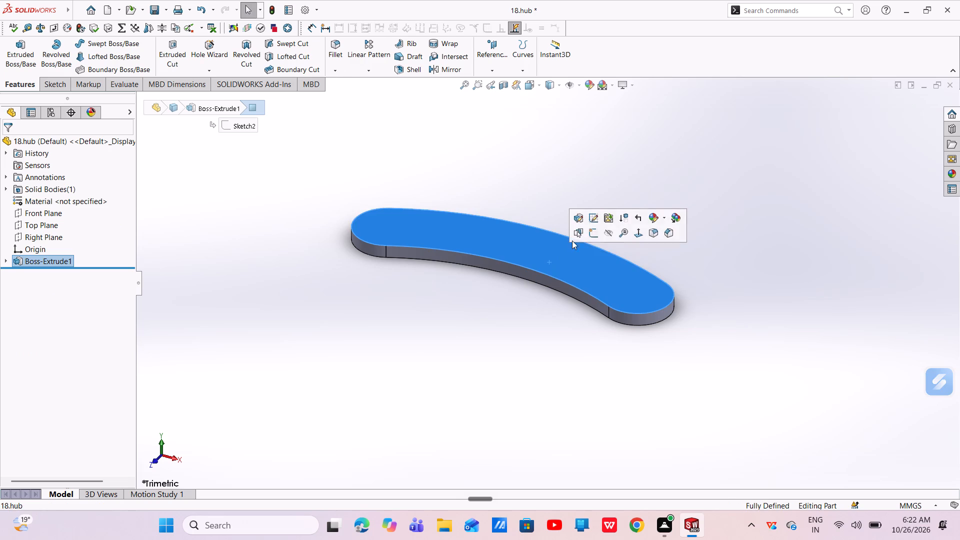
left_click(596, 235)
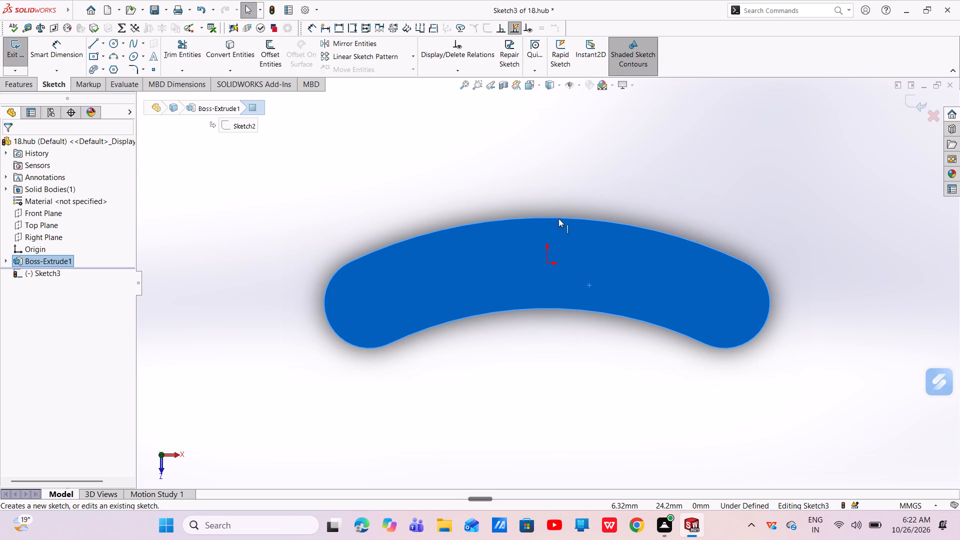
left_click(558, 218)
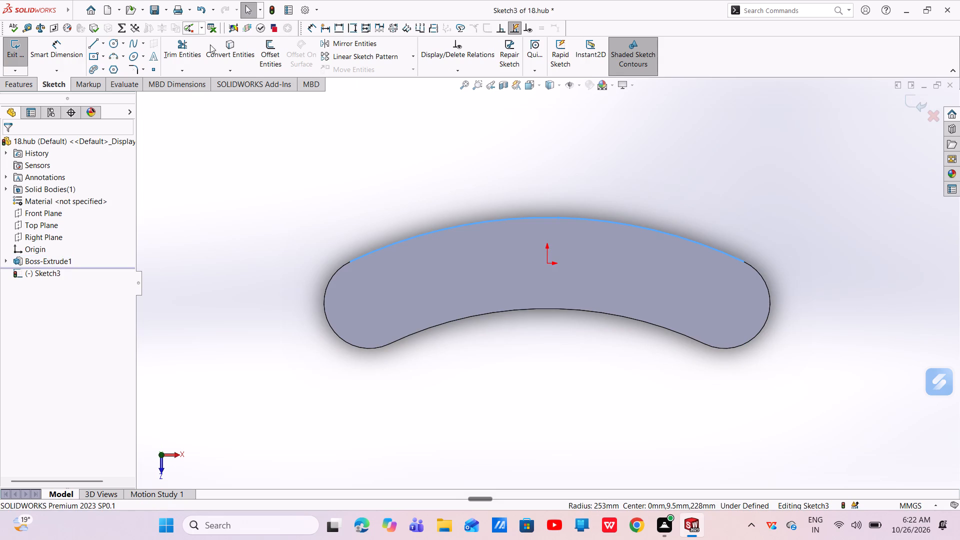
left_click(225, 46)
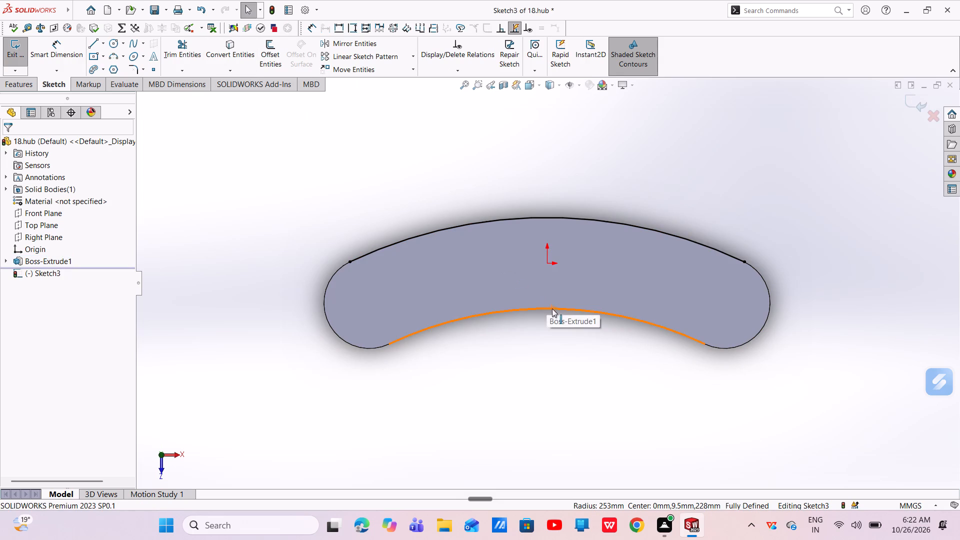
left_click(552, 309)
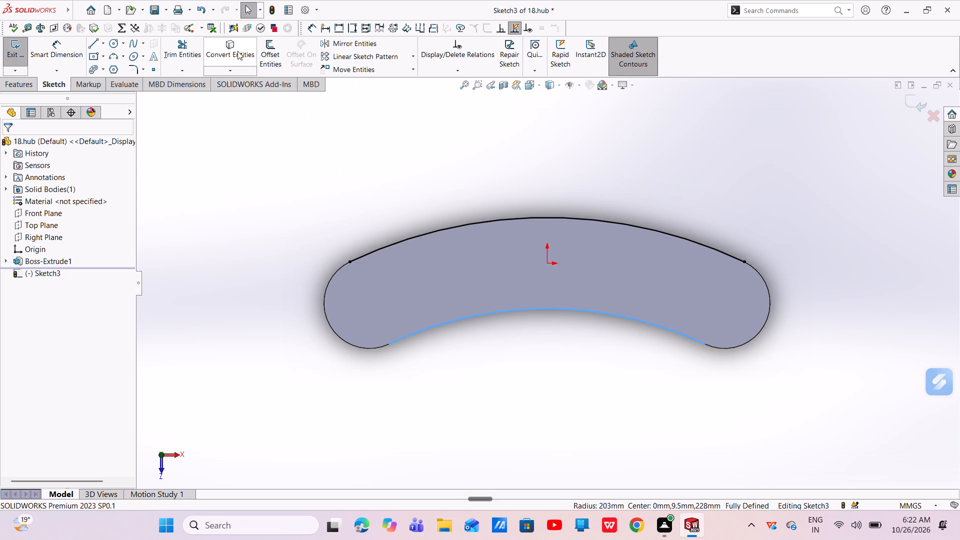
left_click(236, 52)
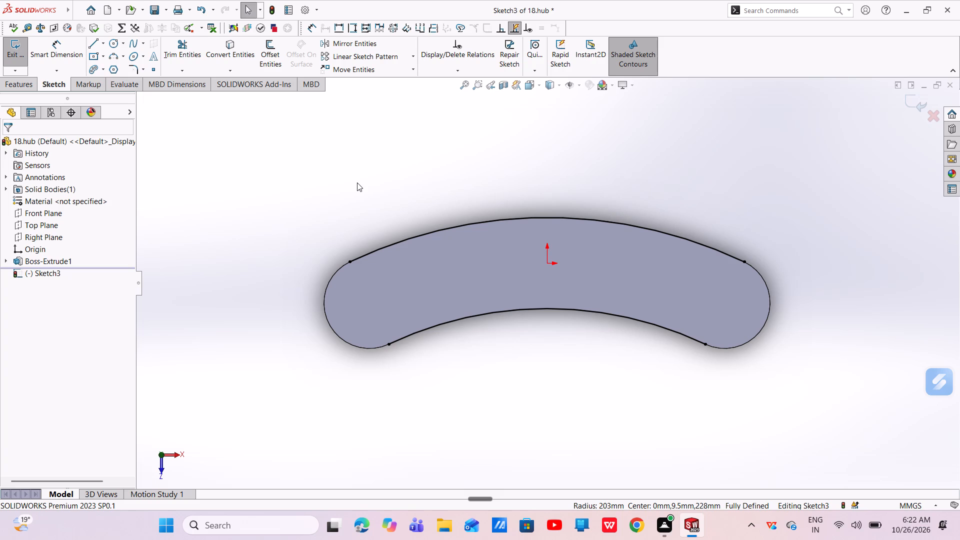
Draw a vertical centerline about 171 mm long through the origin, extending beyond both arcs of the plate.
left_click(104, 40)
left_click(112, 70)
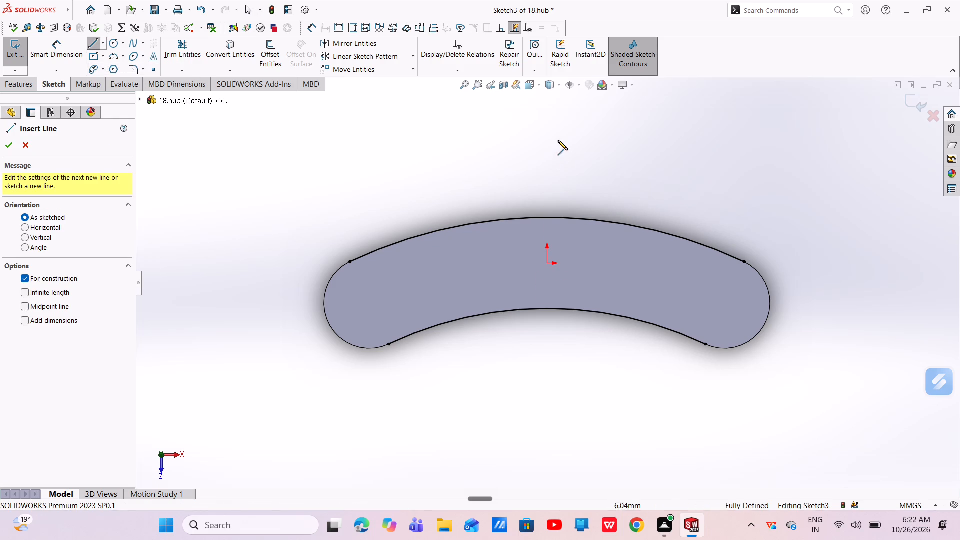
left_click(545, 125)
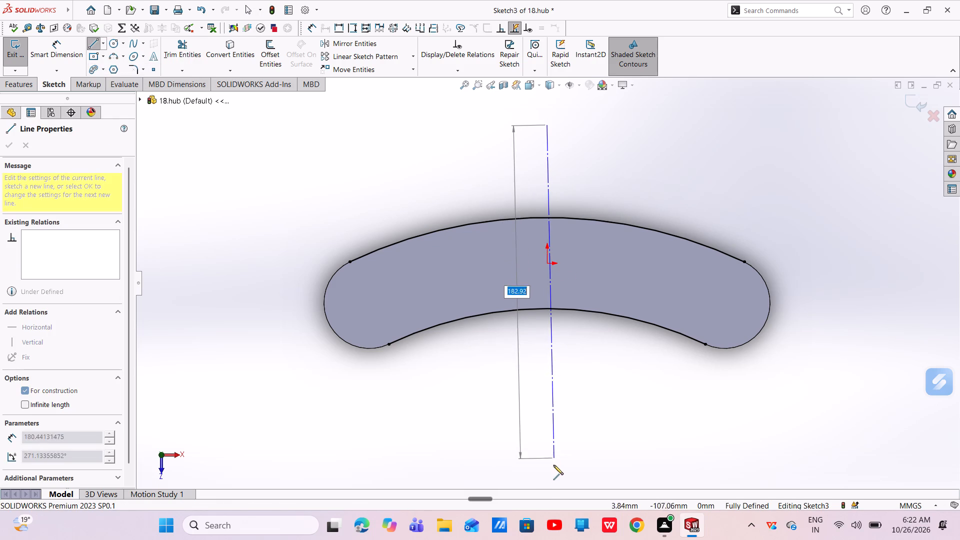
left_click(550, 492)
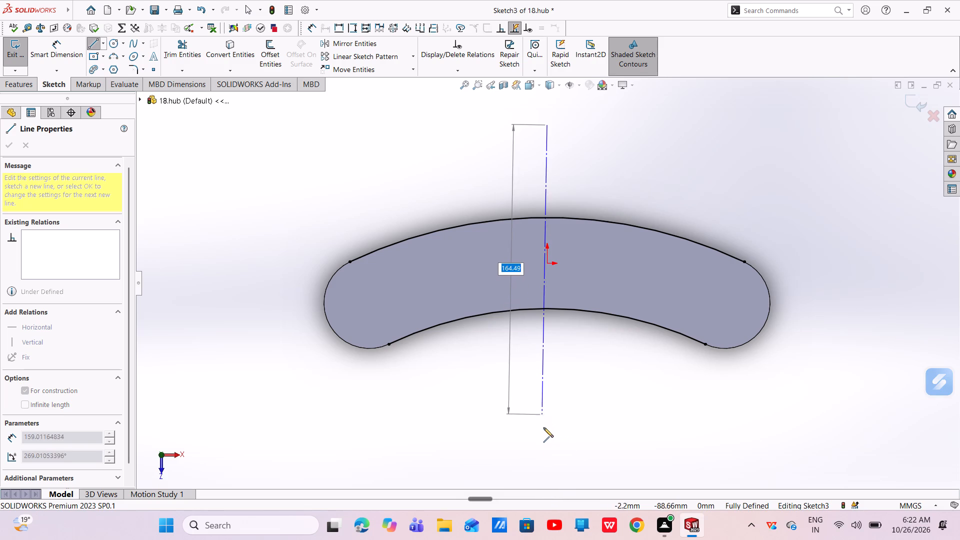
left_click(549, 436)
right_click(549, 436)
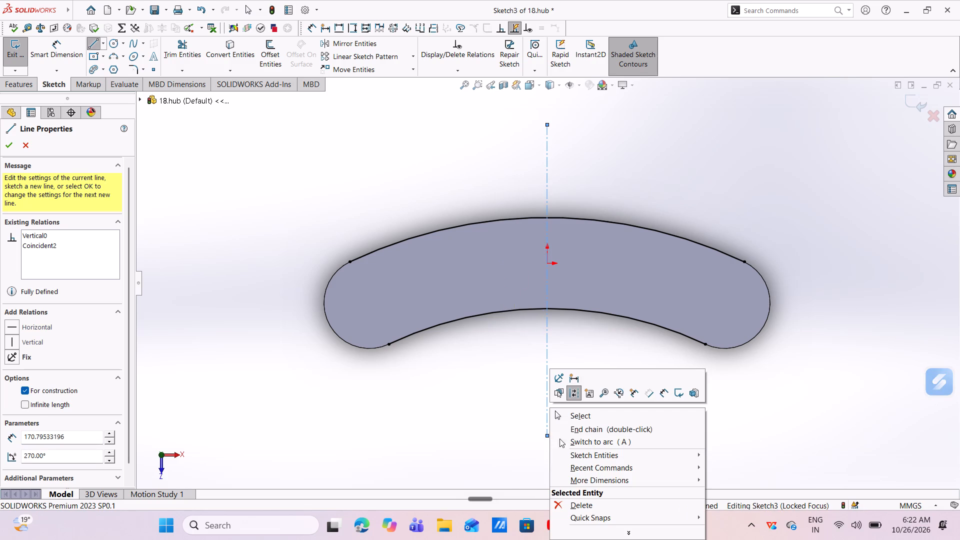
left_click(566, 412)
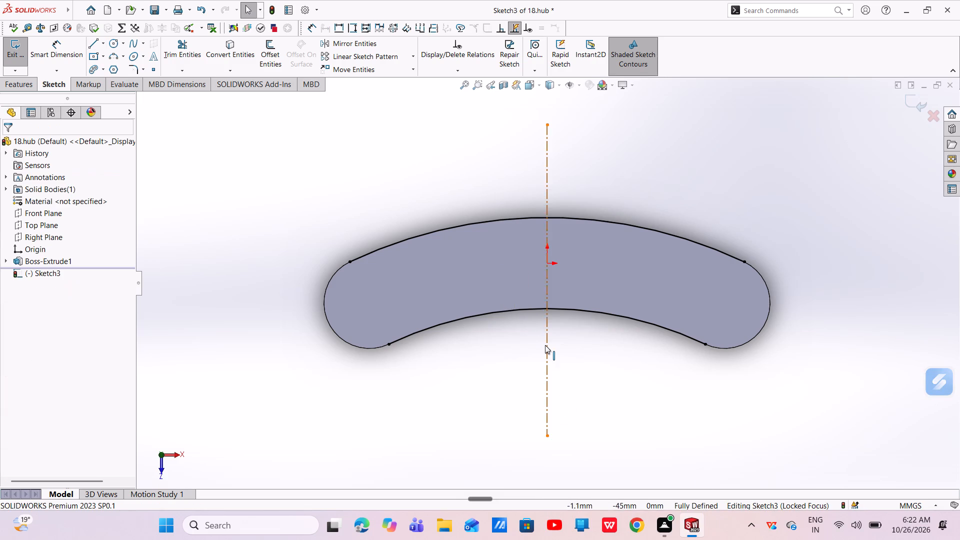
left_click(546, 348)
left_click(588, 302)
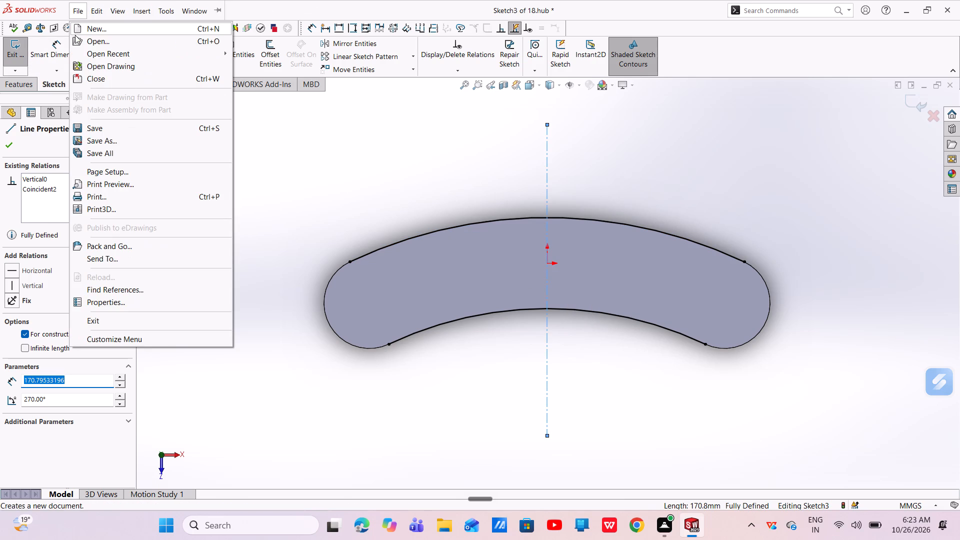
left_click(271, 134)
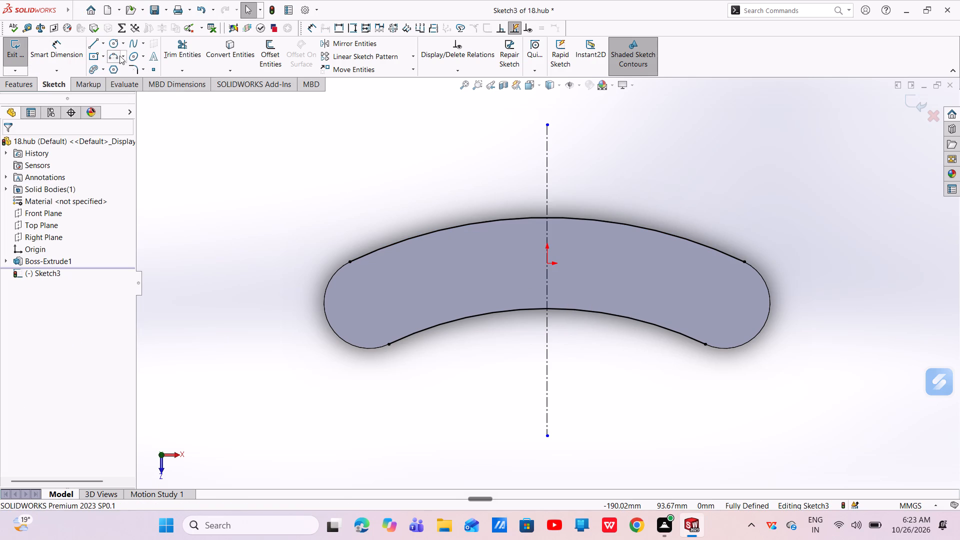
Draw a slanted line about 170 mm long from the centerline's end on the concave side across the plate's negative X half.
left_click(97, 45)
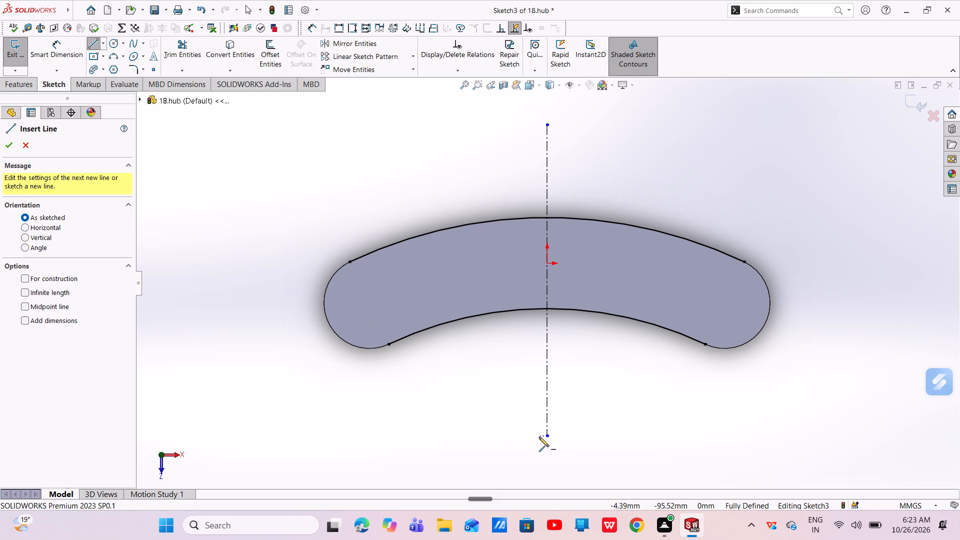
left_click(545, 436)
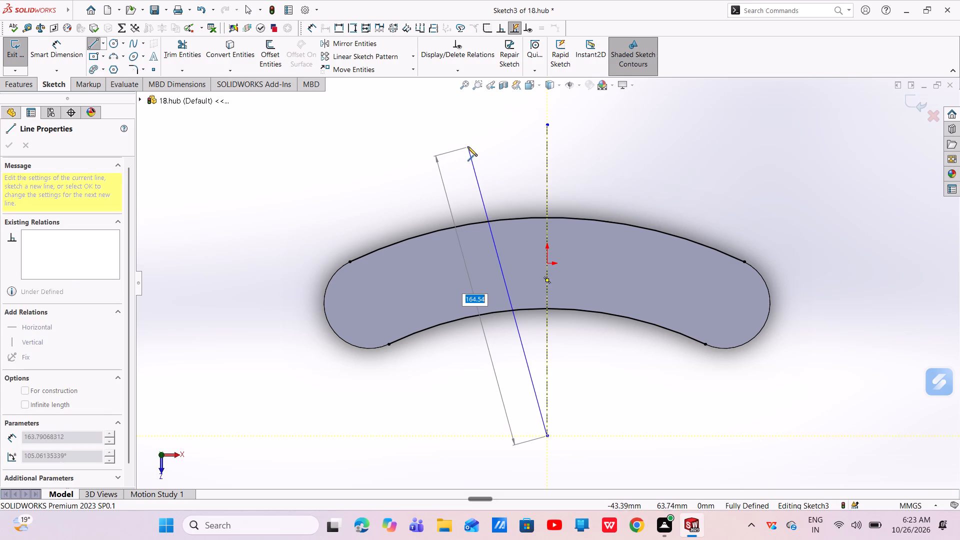
left_click(461, 139)
right_click(461, 138)
left_click(481, 146)
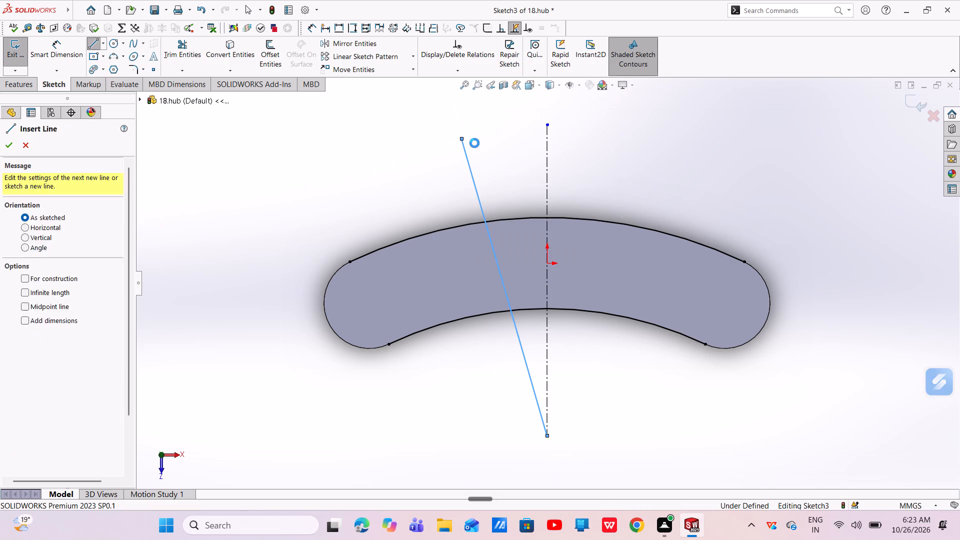
Dimension the angle between the slanted line and the vertical centerline as 15°.
left_click(73, 43)
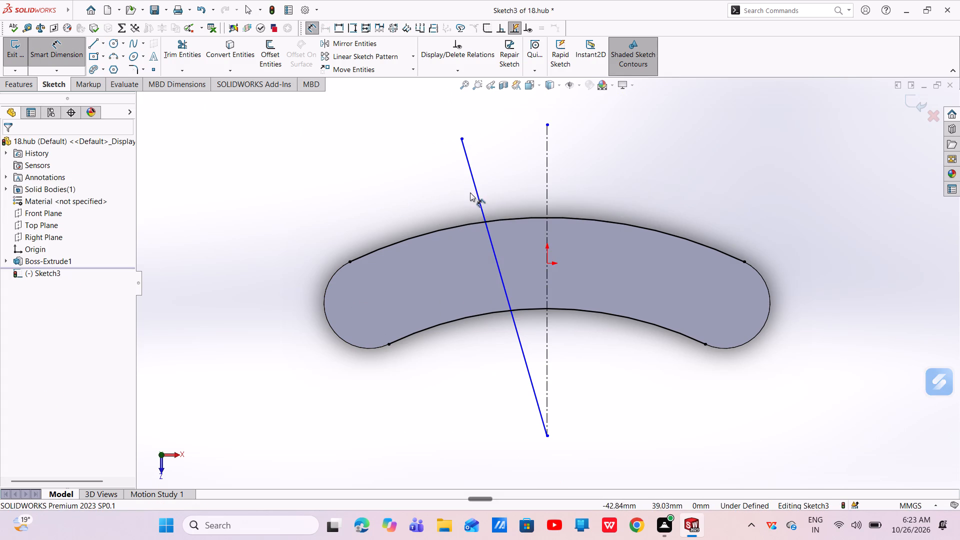
left_click(479, 199)
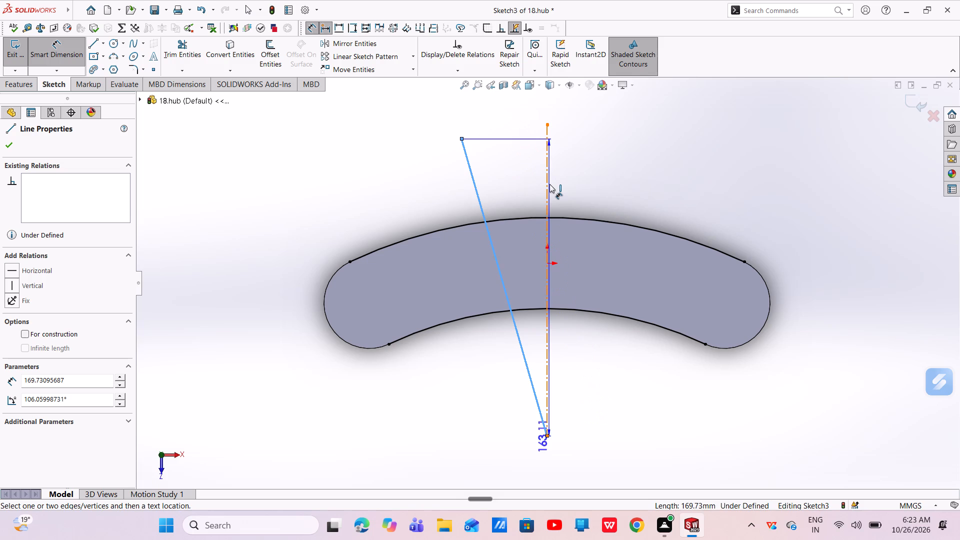
left_click(546, 181)
left_click(521, 184)
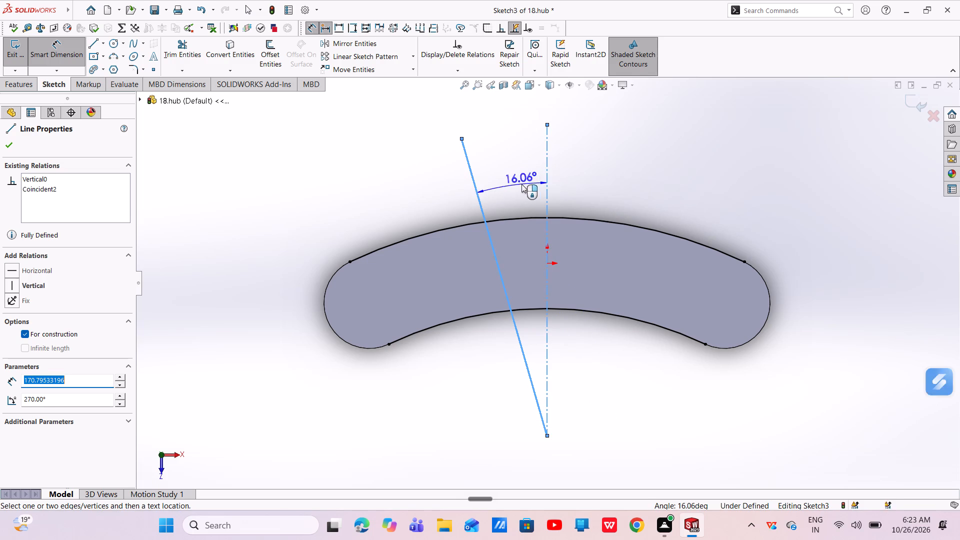
key("BackSpace")
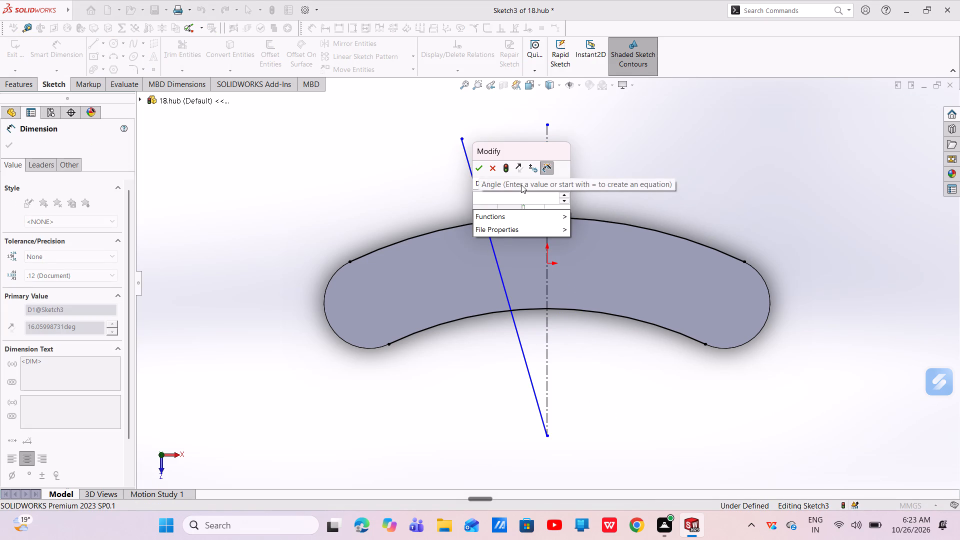
type("15")
key("Return")
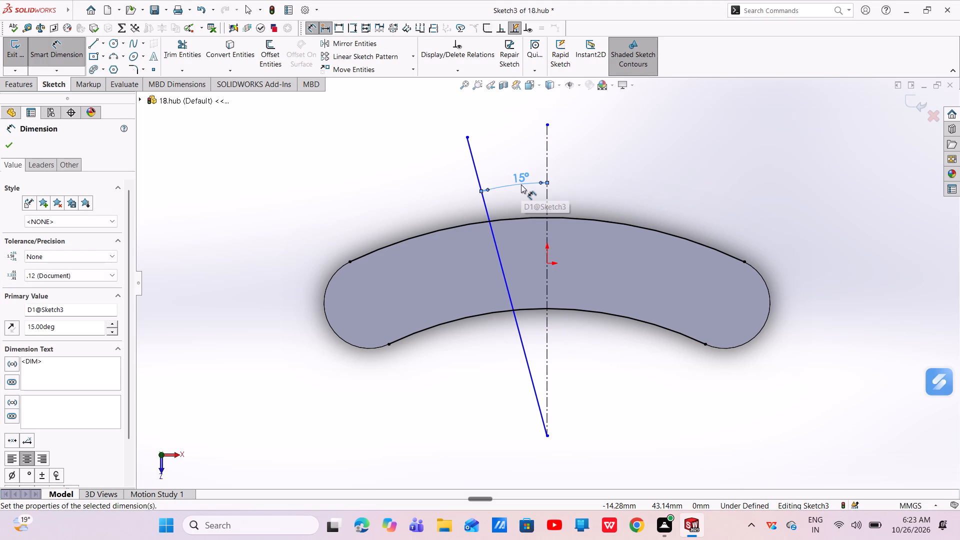
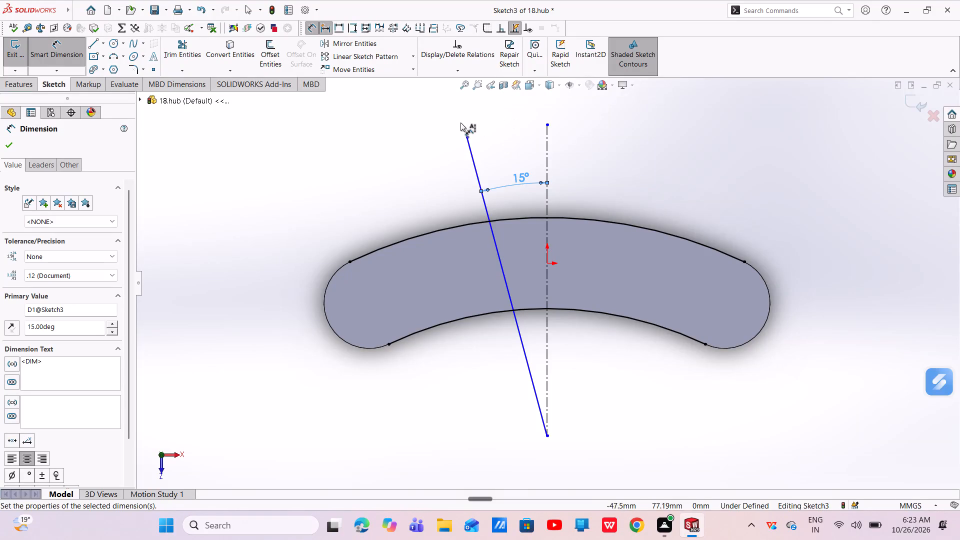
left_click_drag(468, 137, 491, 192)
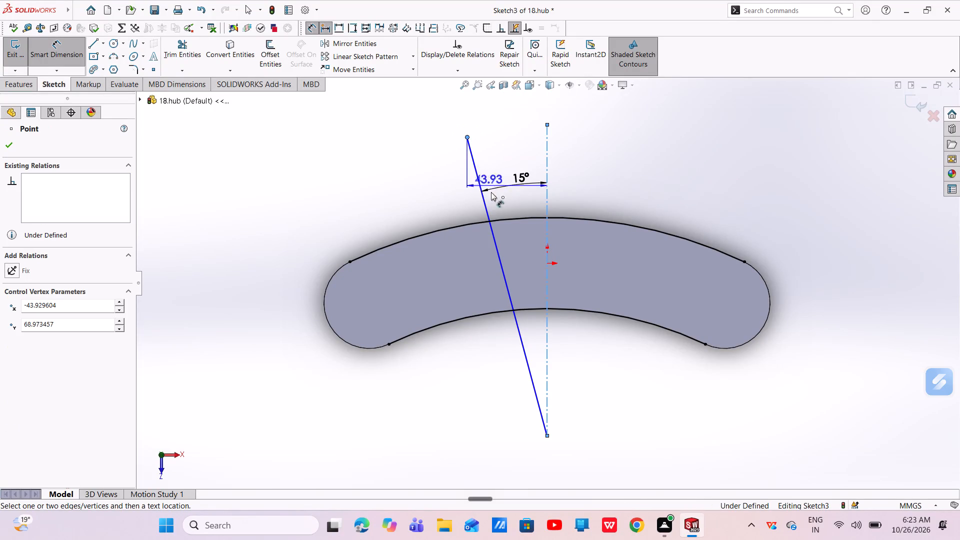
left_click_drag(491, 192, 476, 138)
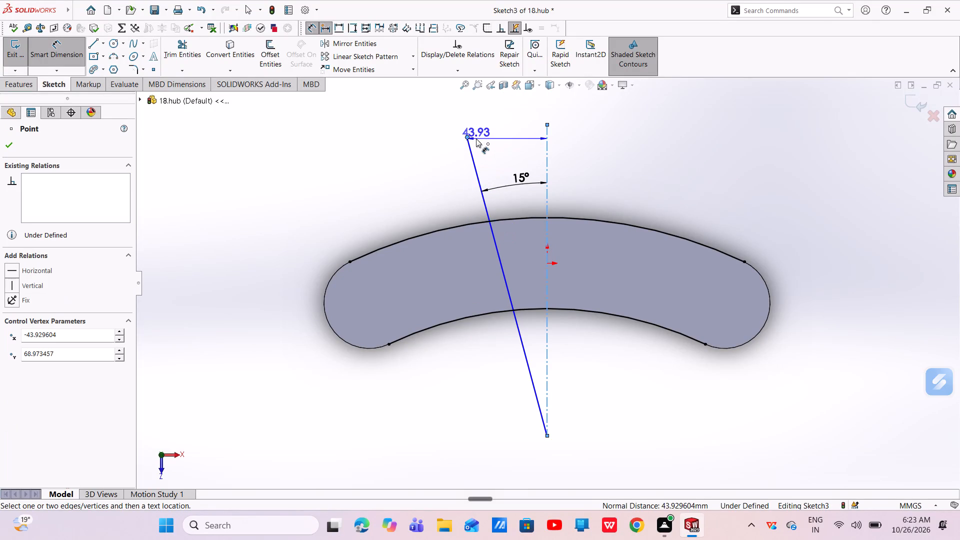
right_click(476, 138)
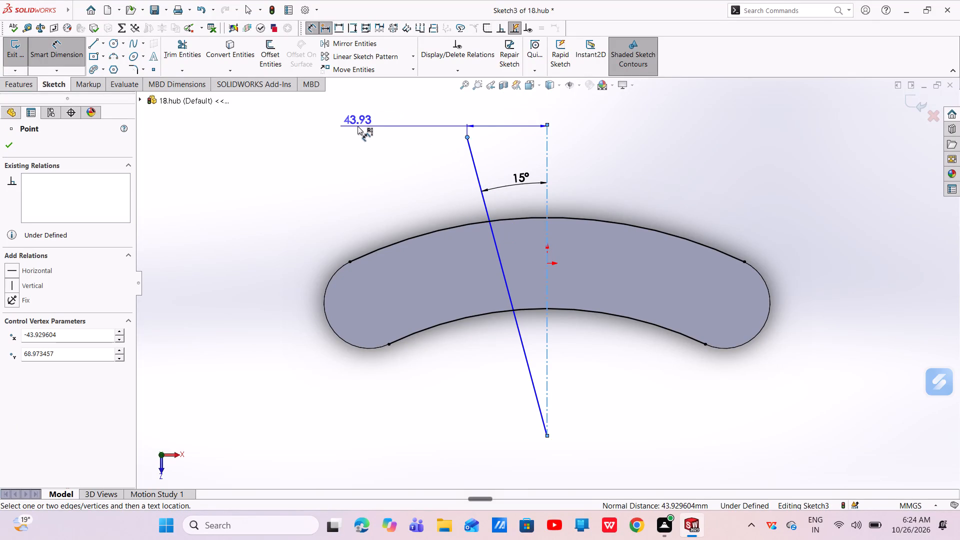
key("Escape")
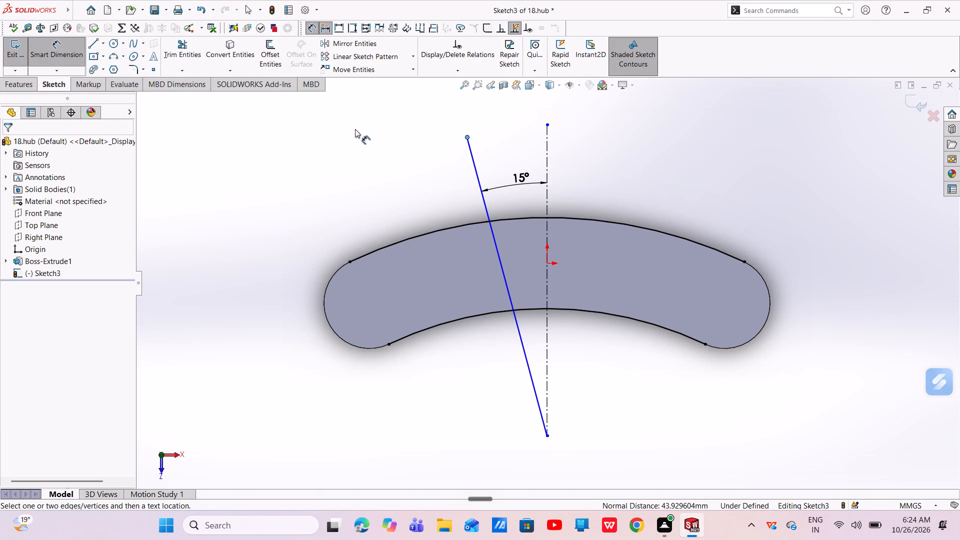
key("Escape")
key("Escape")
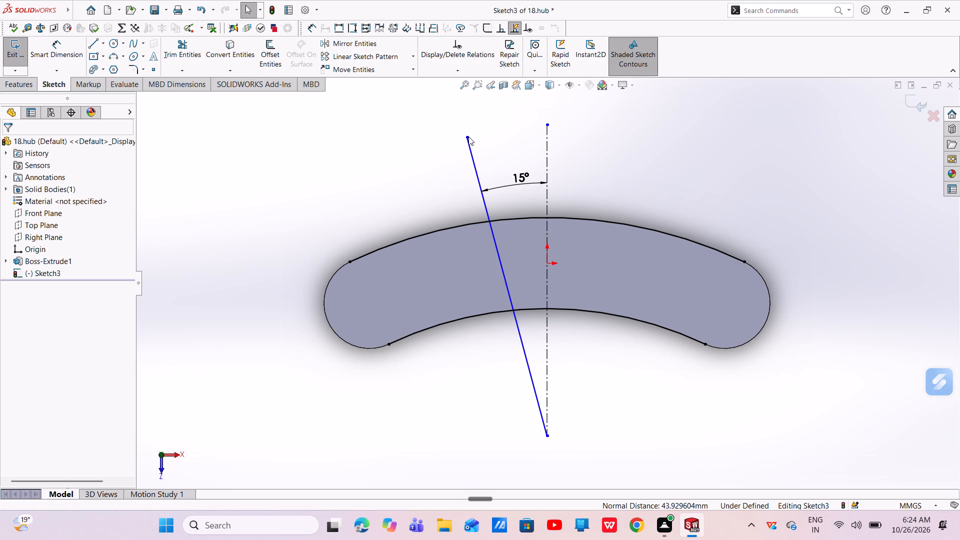
Move the slanted line's free end onto the plate's outer arc so that it ends there.
left_click_drag(468, 136, 495, 223)
key("Escape")
key("Escape")
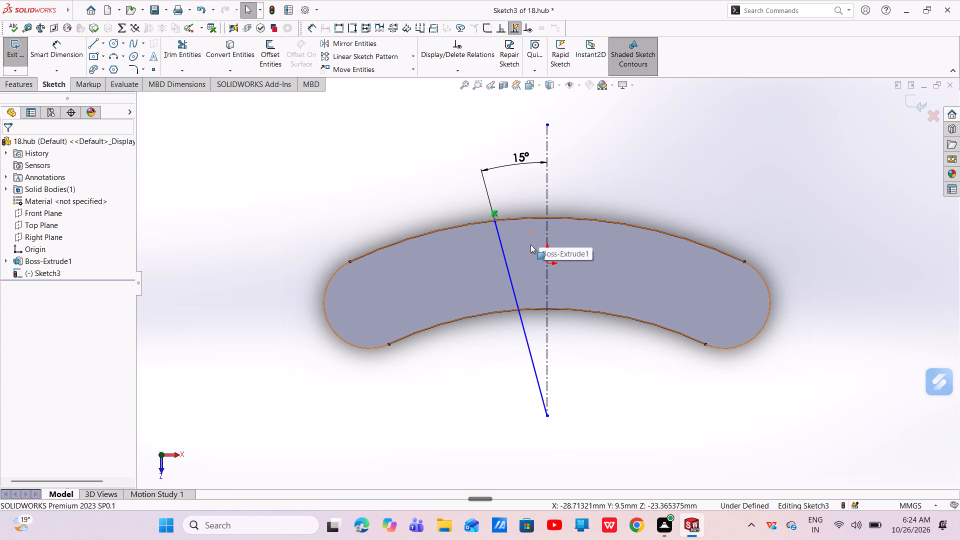
Dimension the distance from the origin to the slanted line's end on the centerline as 150 mm.
left_click(62, 55)
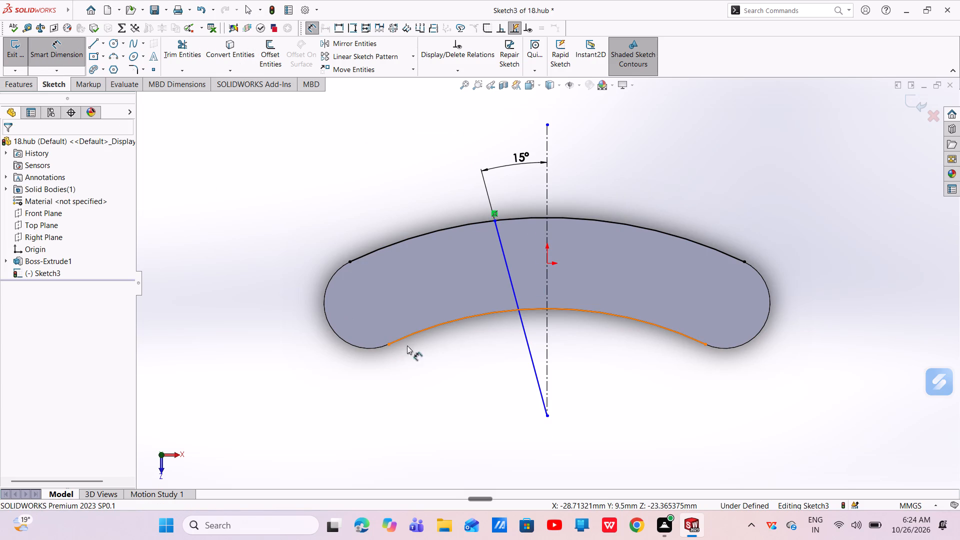
left_click(548, 418)
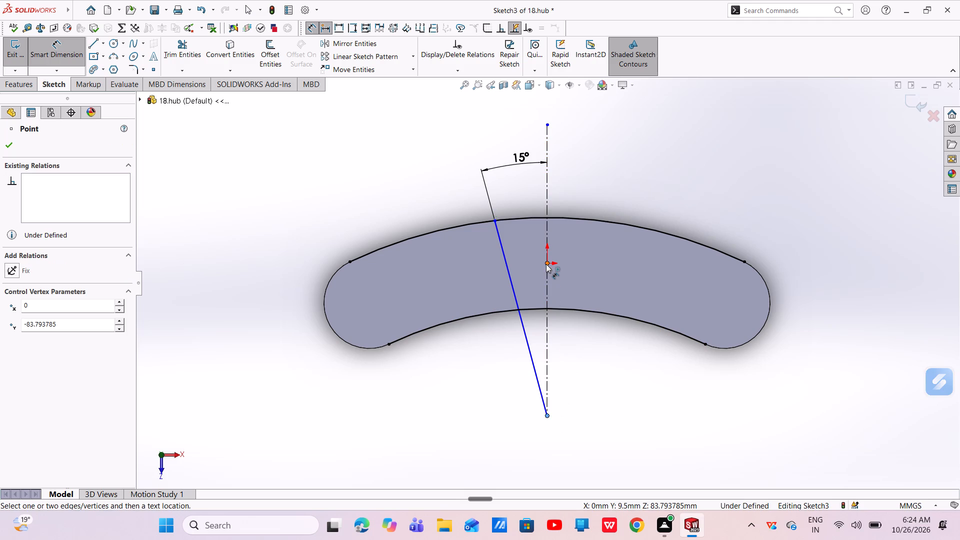
left_click(546, 263)
left_click(595, 335)
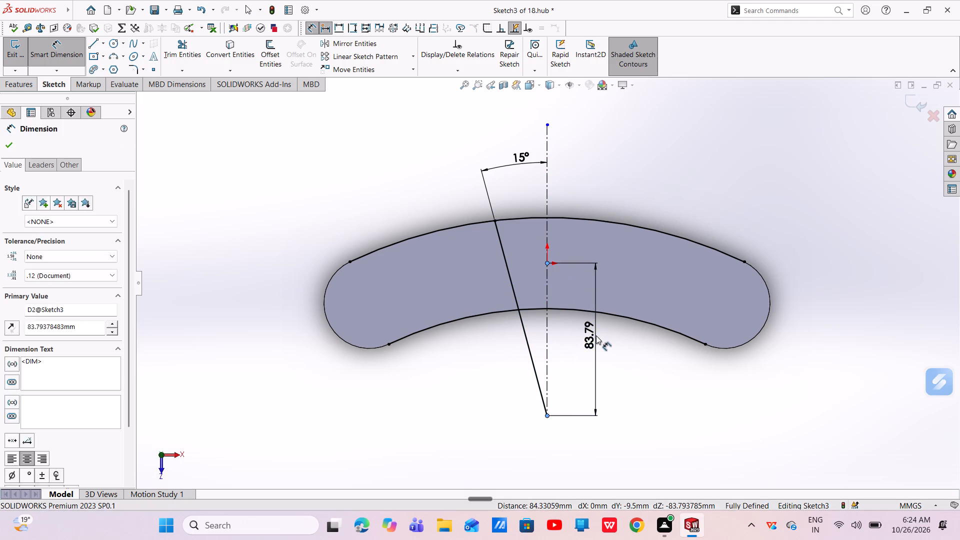
key("BackSpace")
type("150")
key("Return")
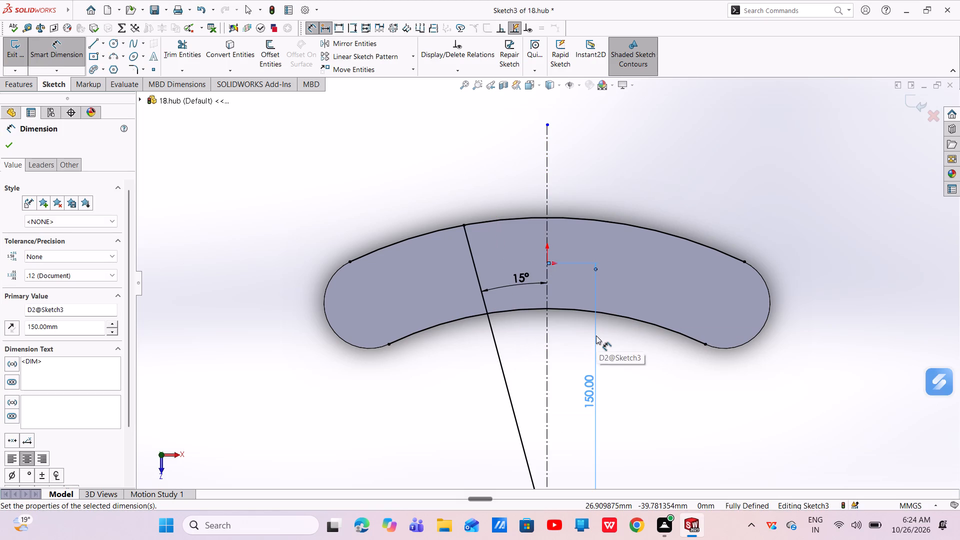
key("Escape")
Mirror the slanted line about the vertical centerline, keeping the original.
scroll(549, 349, "up", 4)
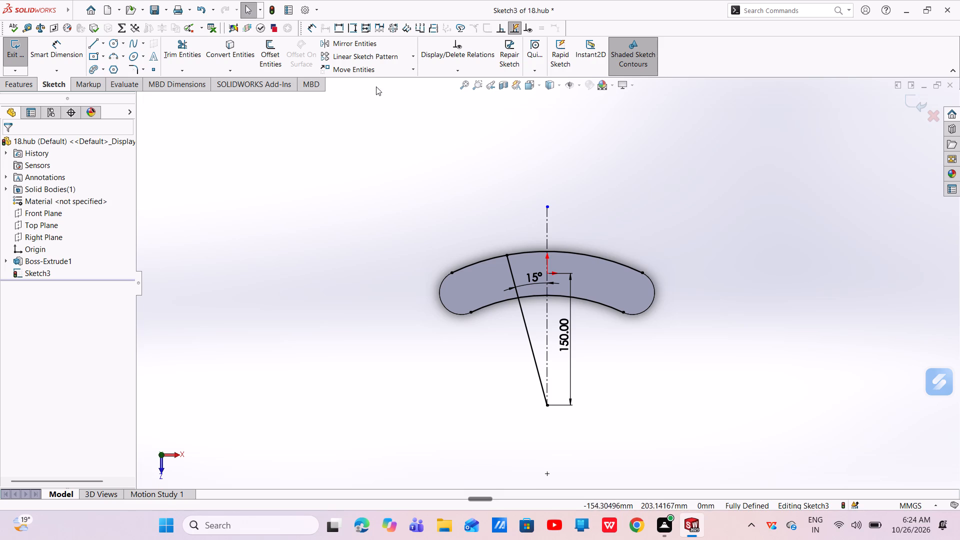
left_click(362, 40)
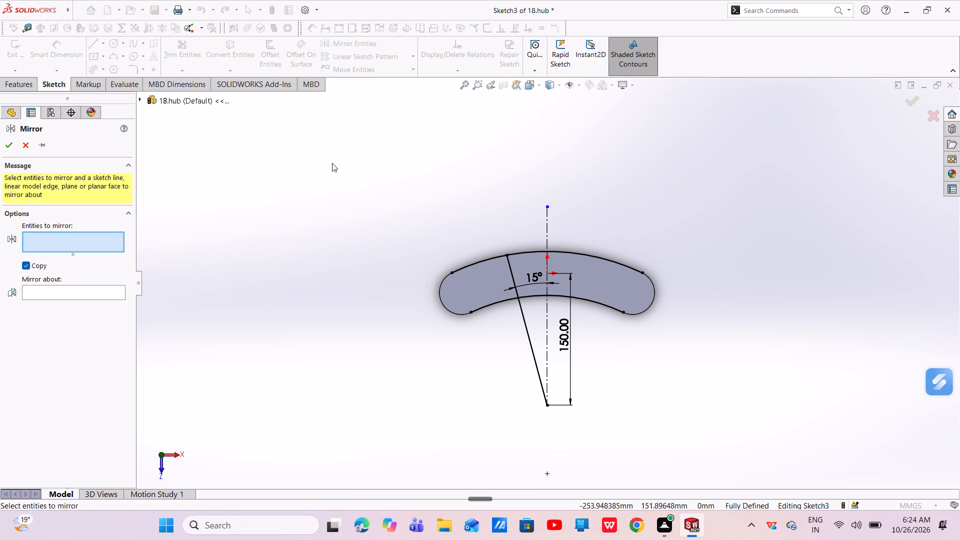
left_click(529, 342)
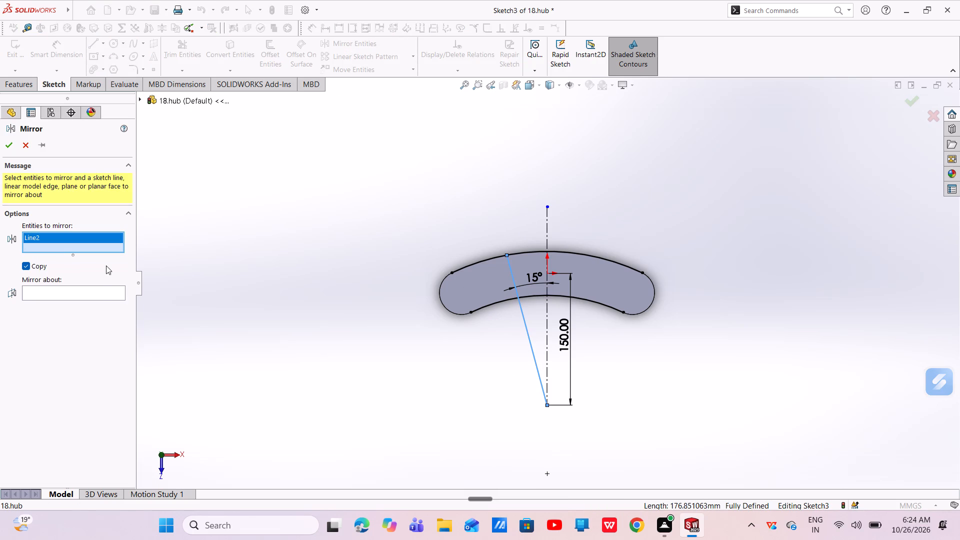
left_click(99, 296)
left_click(69, 295)
left_click(548, 314)
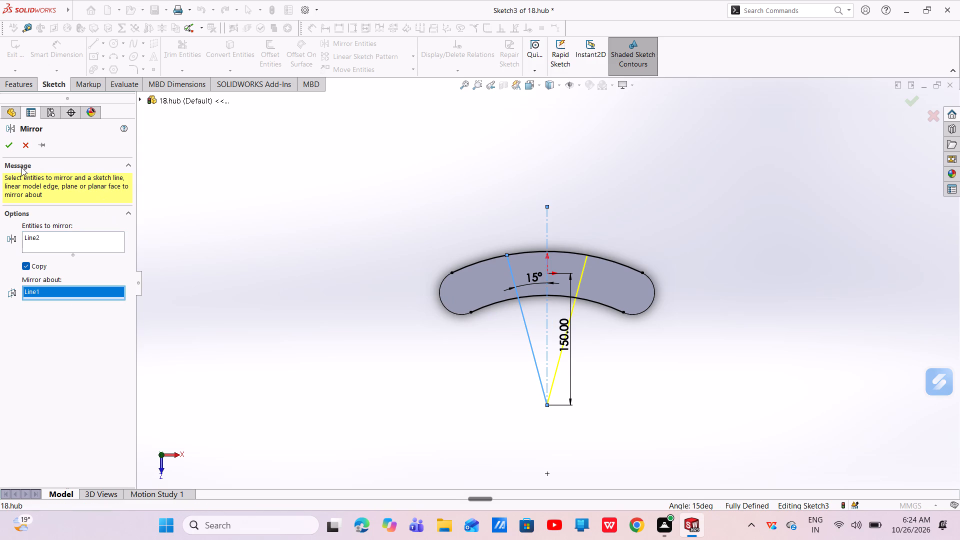
left_click(5, 143)
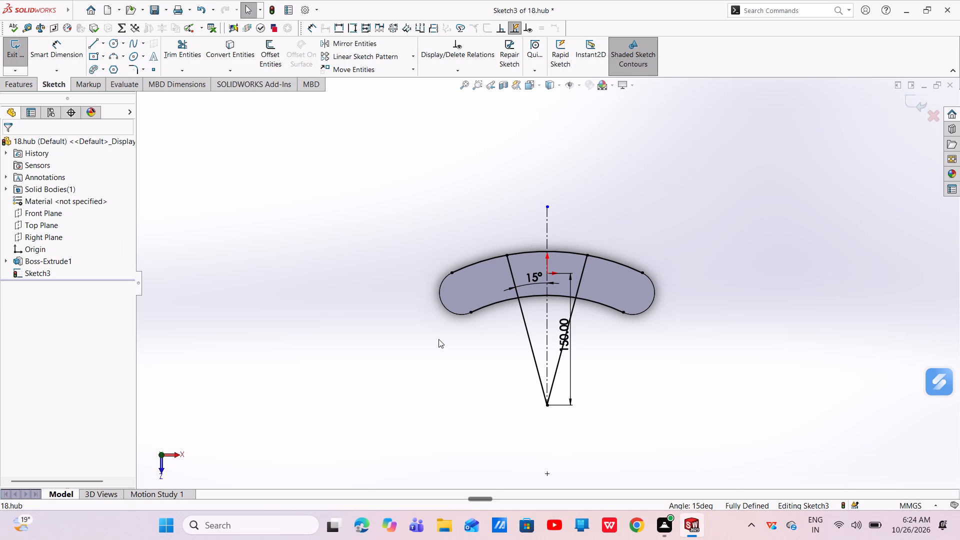
Try to extrude the two plate regions between the slanted lines as a blind boss with a depth of 19 mm.
left_click(21, 84)
left_click(12, 54)
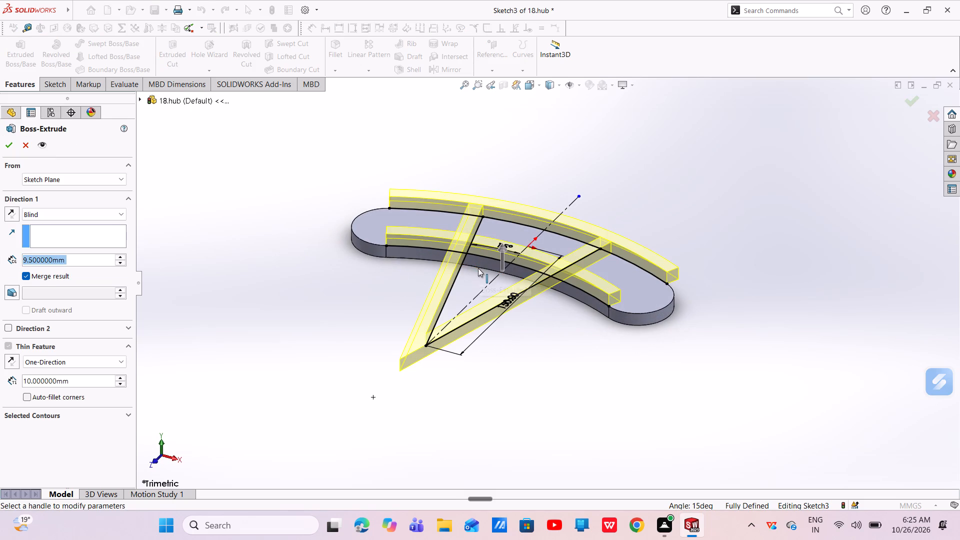
scroll(478, 268, "up", 1)
left_click(53, 419)
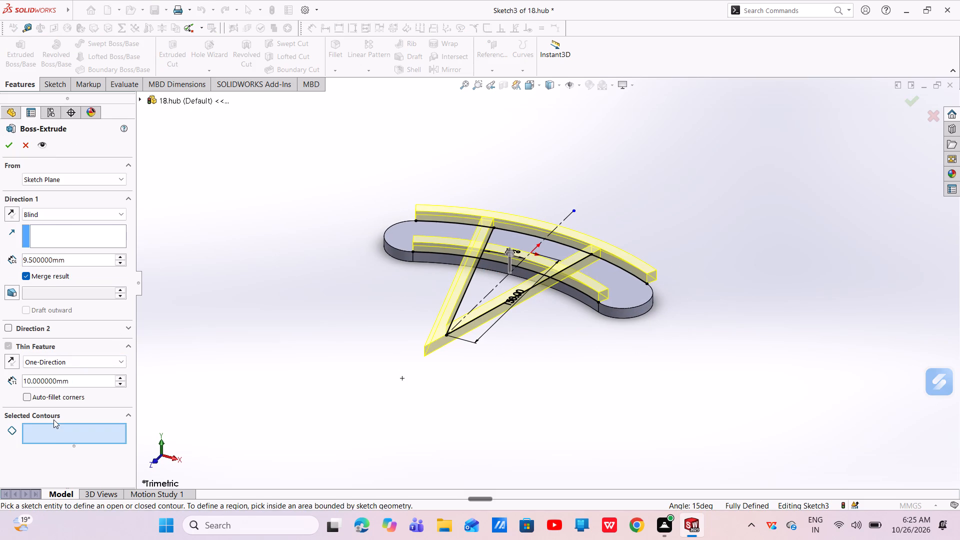
left_click(53, 435)
middle_click_drag(495, 306, 502, 437)
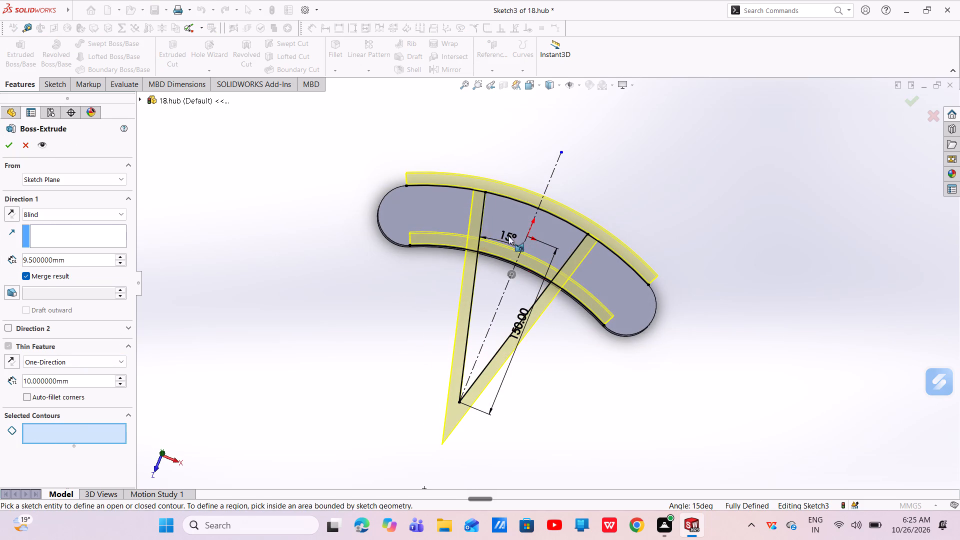
left_click(494, 208)
left_click(540, 241)
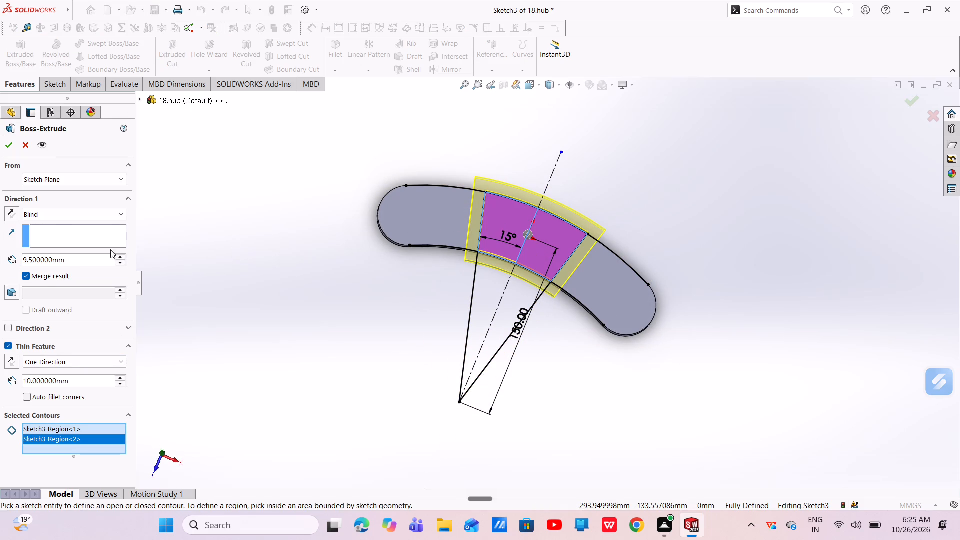
left_click_drag(73, 264, 0, 275)
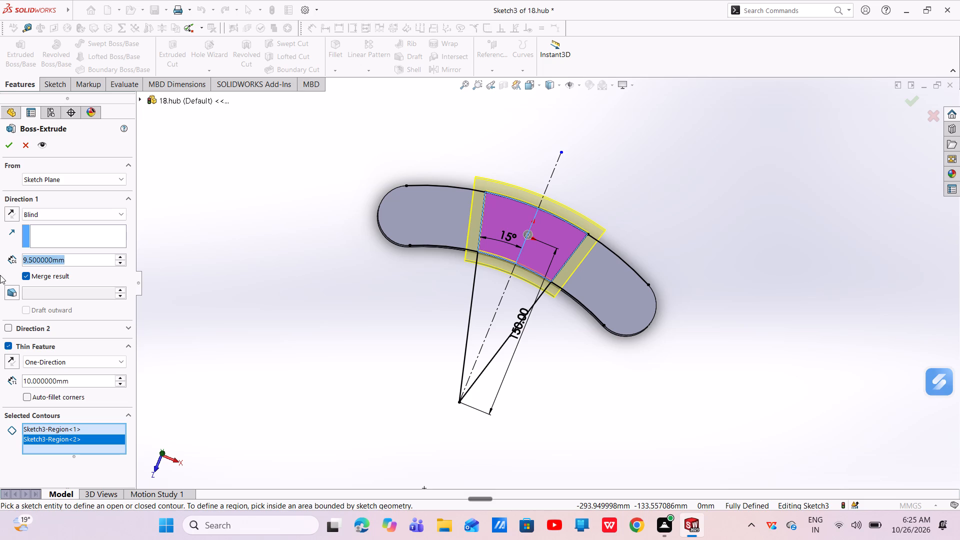
key("BackSpace")
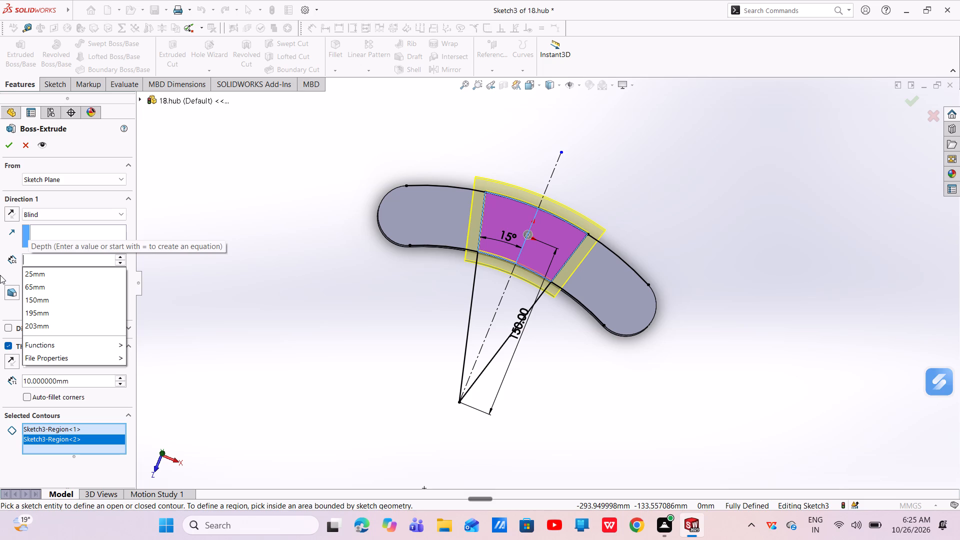
key("1")
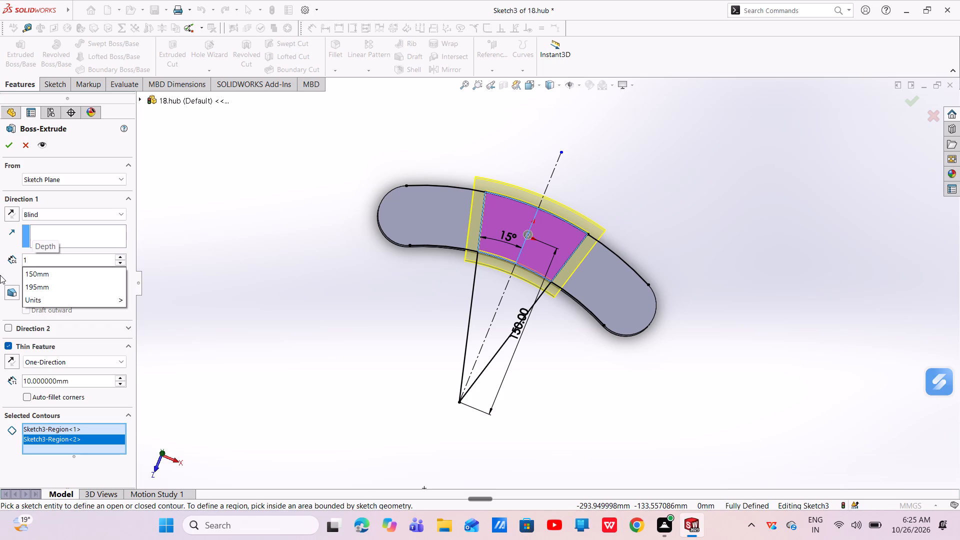
key("9")
key("Return")
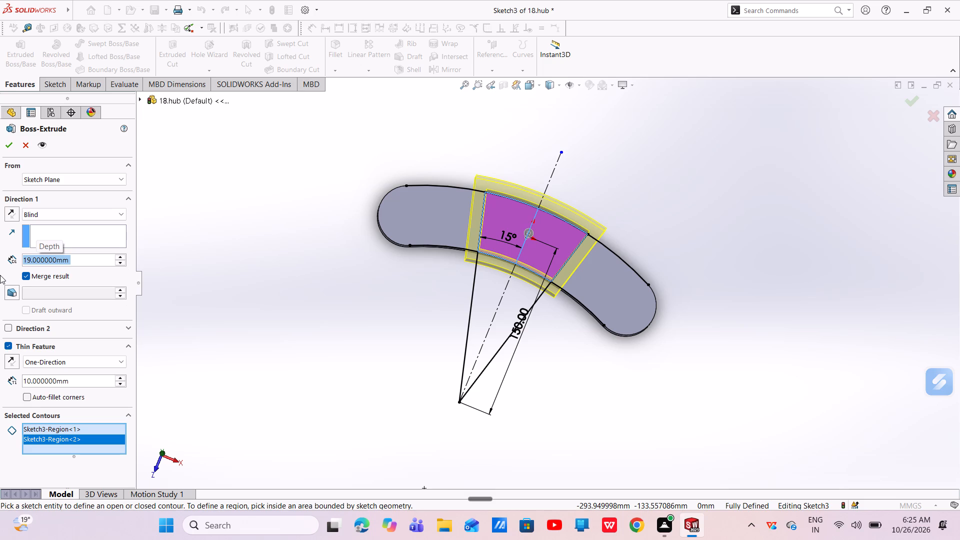
left_click(6, 145)
Turn off the thin feature option and complete the boss extrusion of the two middle regions.
scroll(519, 228, "up", 1)
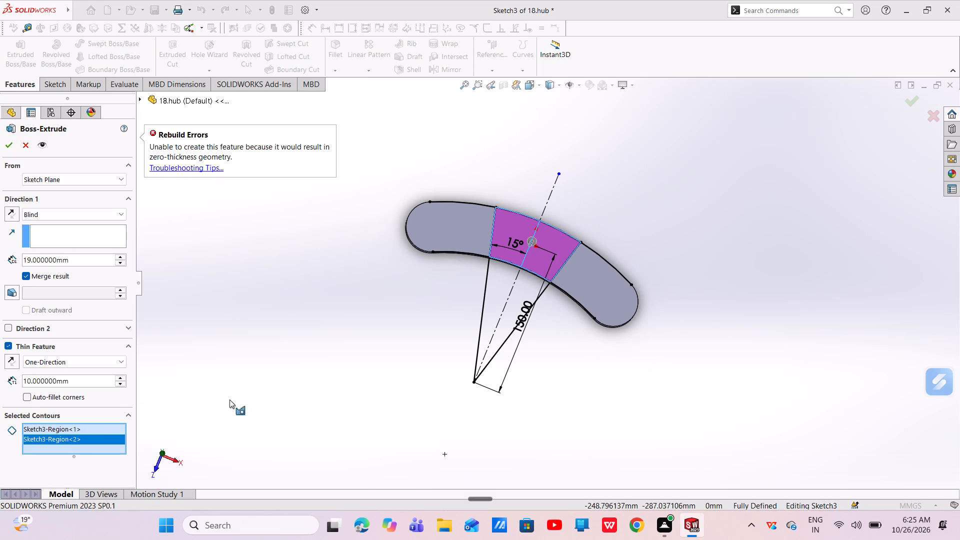
scroll(529, 264, "up", 1)
middle_click_drag(528, 263, 503, 288)
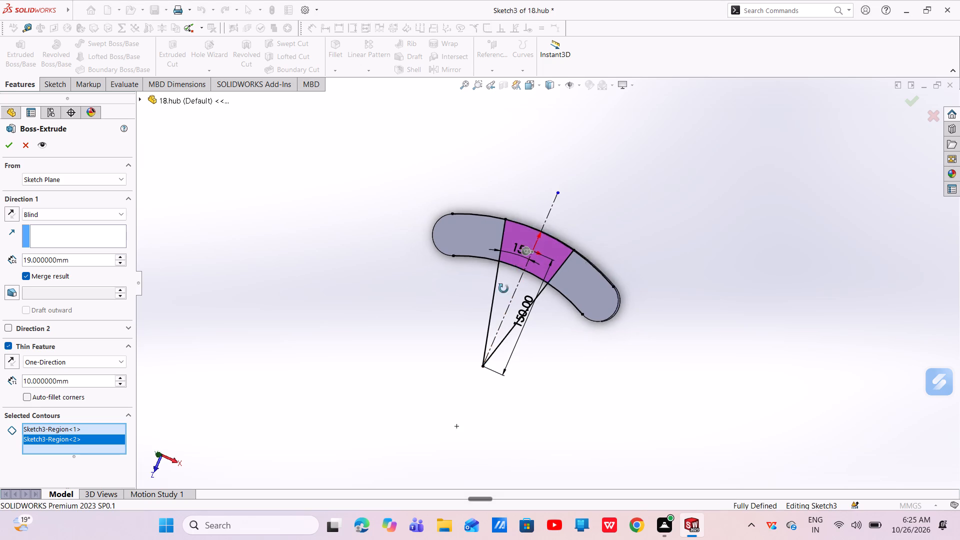
middle_click_drag(503, 288, 468, 377)
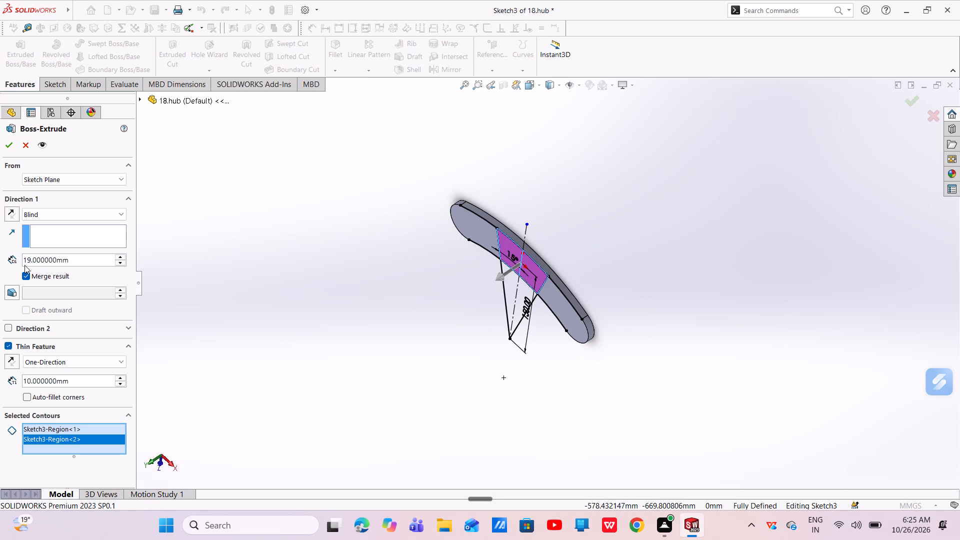
left_click(5, 345)
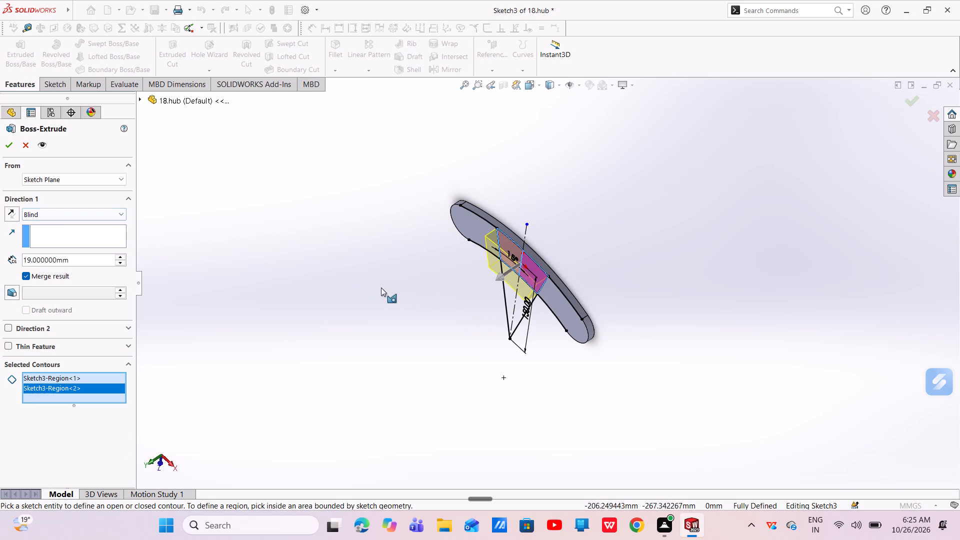
left_click(8, 144)
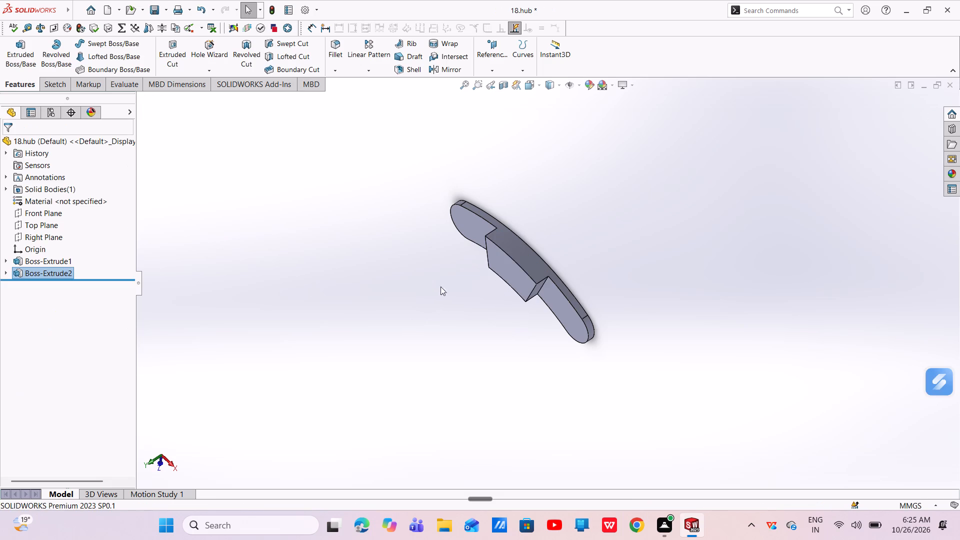
Start a sketch on the raised middle block's top face and convert the base plate's Sketch2 slot profile into it.
scroll(486, 258, "down", 6)
left_click(549, 269)
left_click(589, 242)
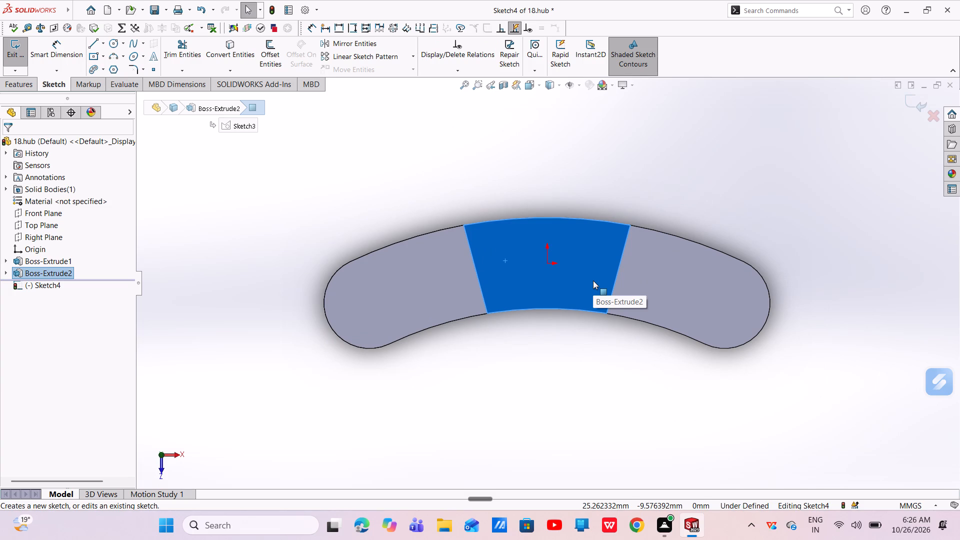
left_click(4, 261)
left_click(40, 272)
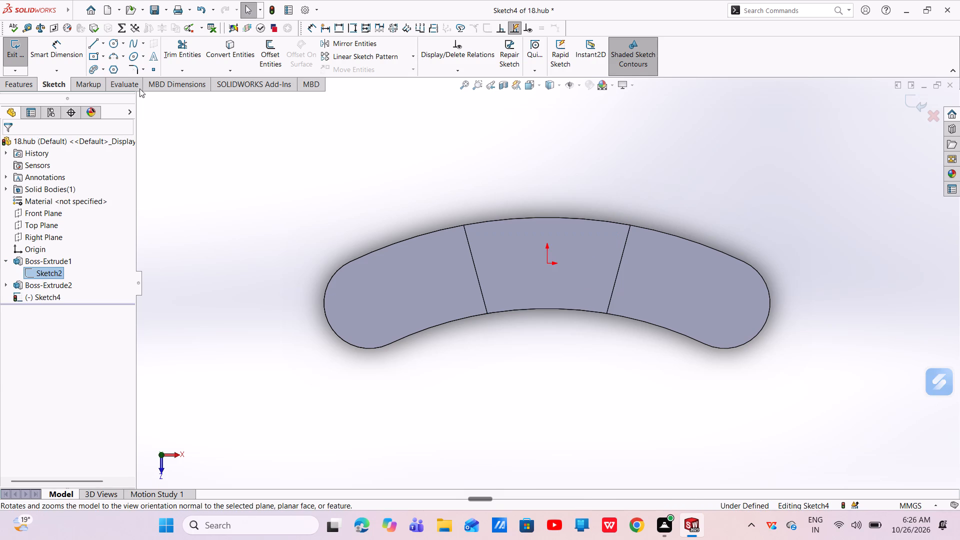
left_click(228, 45)
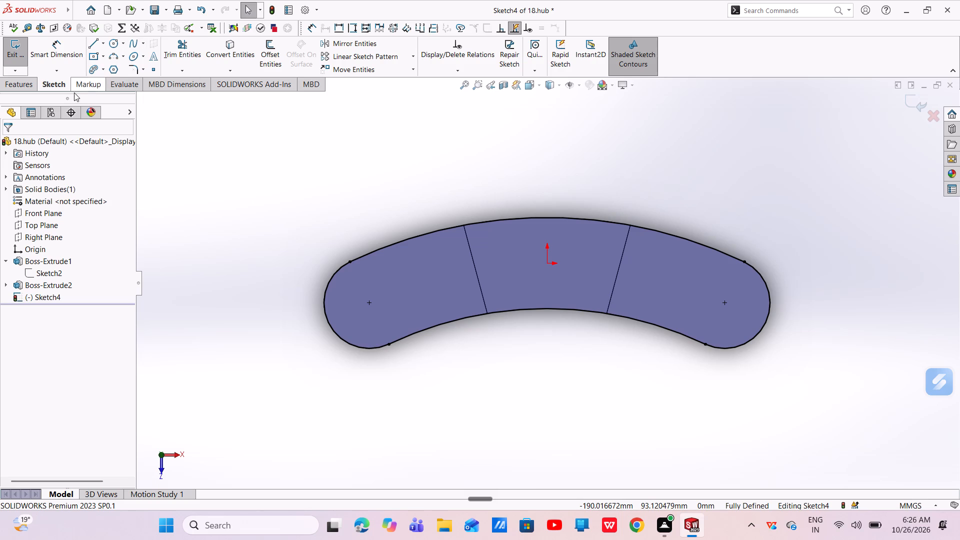
Extrude the converted slot profile on the middle block as a blind boss with a depth of 9.5 mm.
left_click(0, 84)
left_click(14, 44)
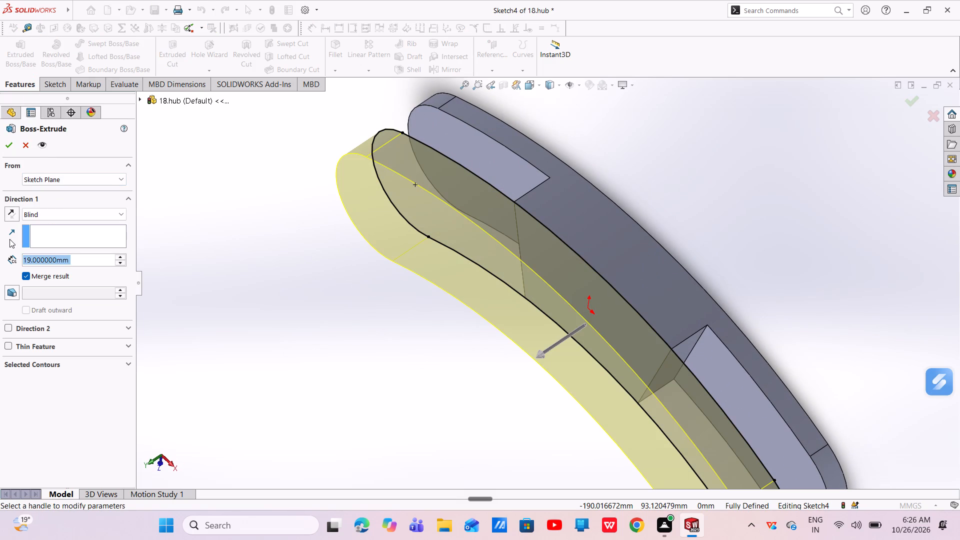
key("BackSpace")
type("9.5")
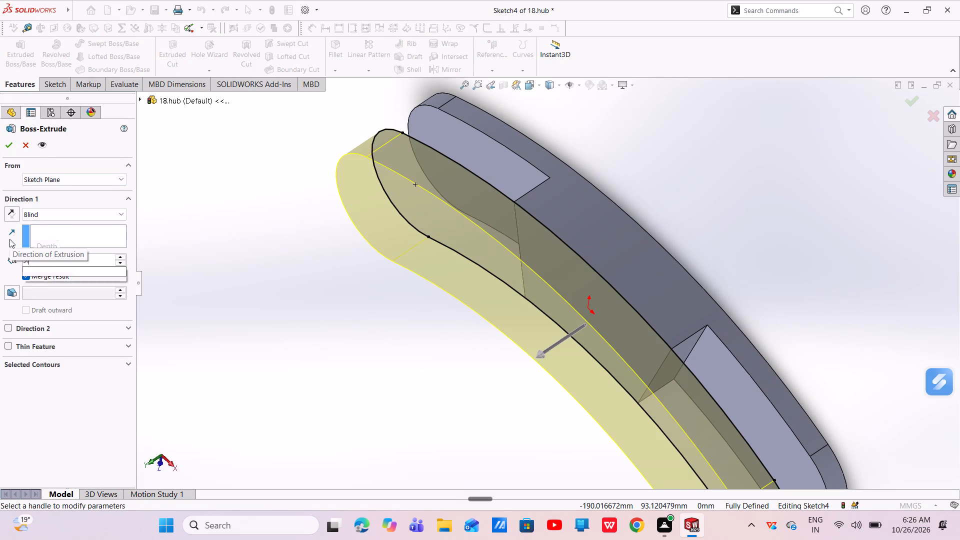
key("Return")
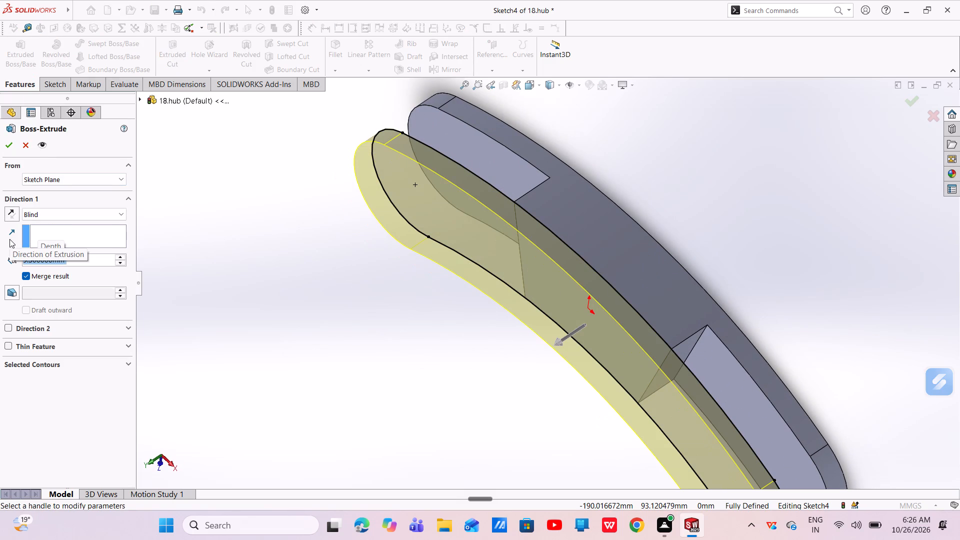
left_click(11, 143)
Sketch two circles about 20 mm in diameter on the new plate's outer face, centred on its rounded ends.
scroll(479, 251, "up", 3)
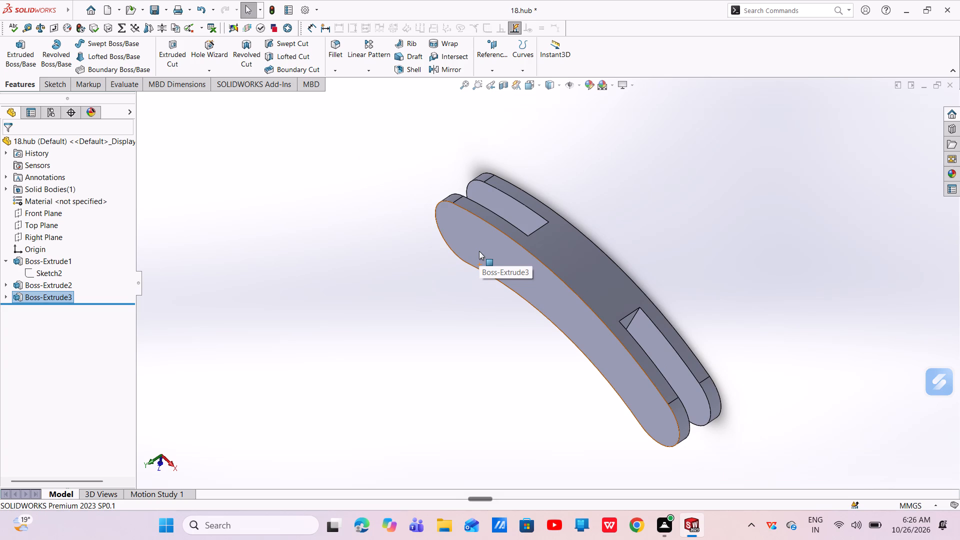
left_click(576, 318)
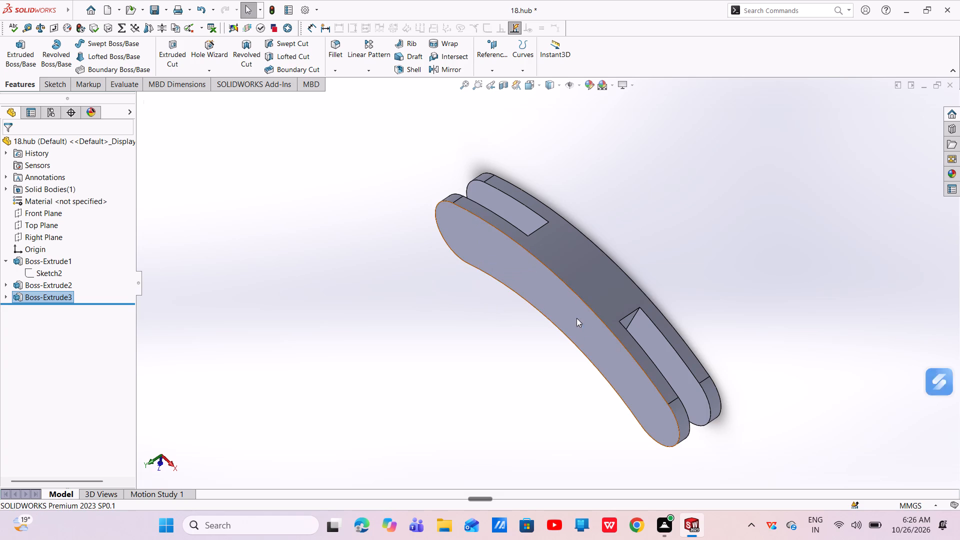
left_click(621, 285)
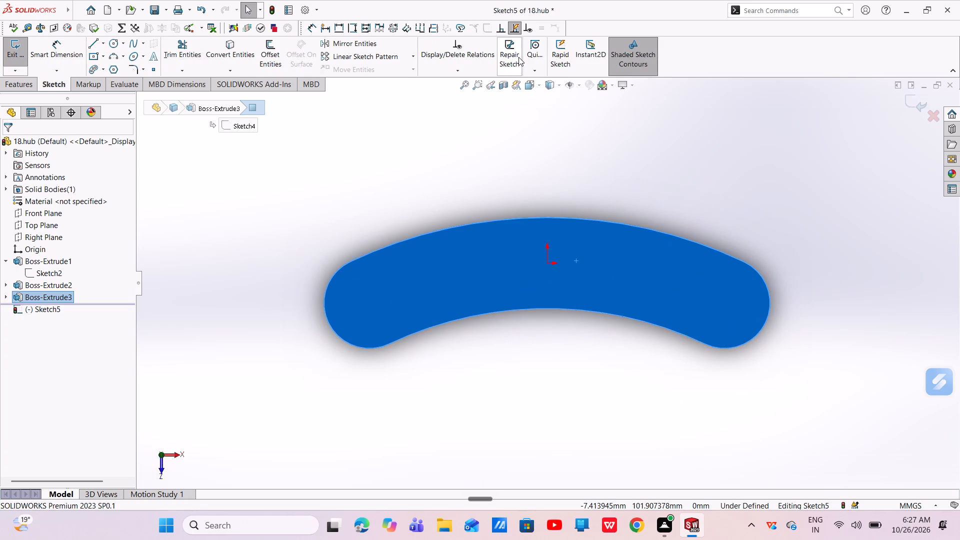
left_click(112, 40)
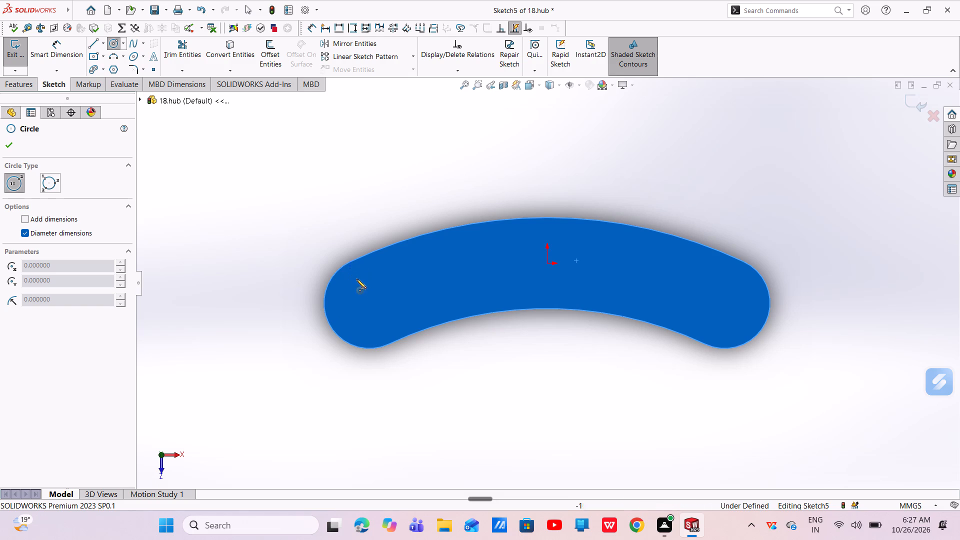
left_click(370, 303)
left_click(382, 316)
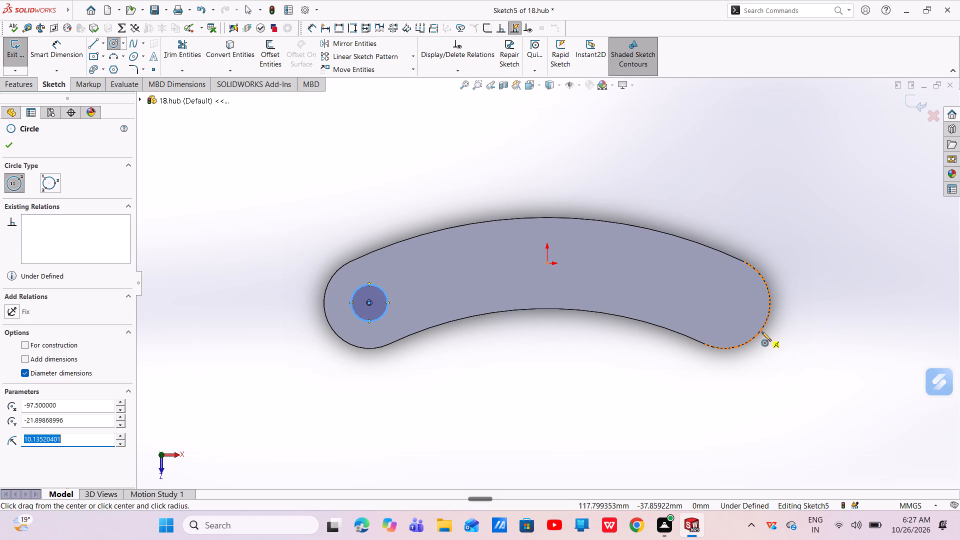
left_click(724, 301)
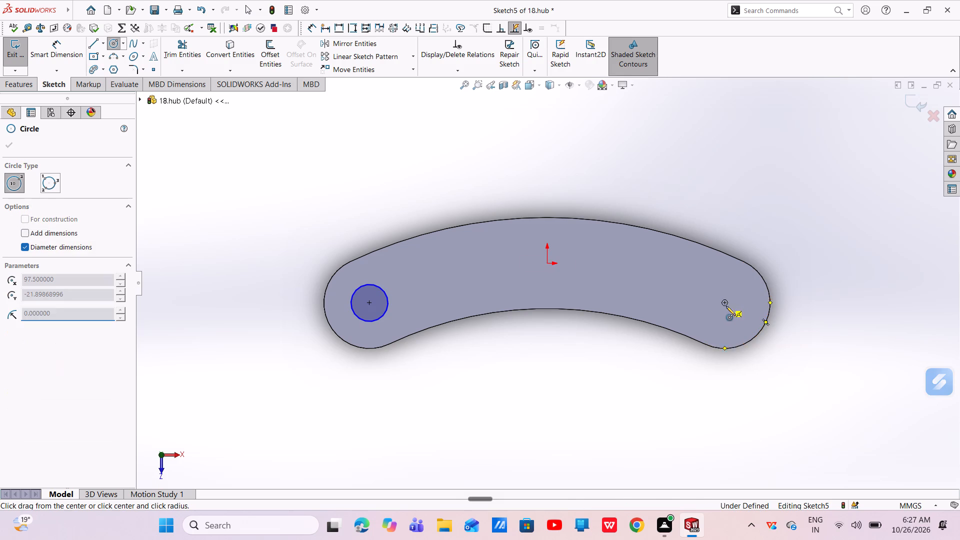
left_click(736, 316)
right_click(736, 316)
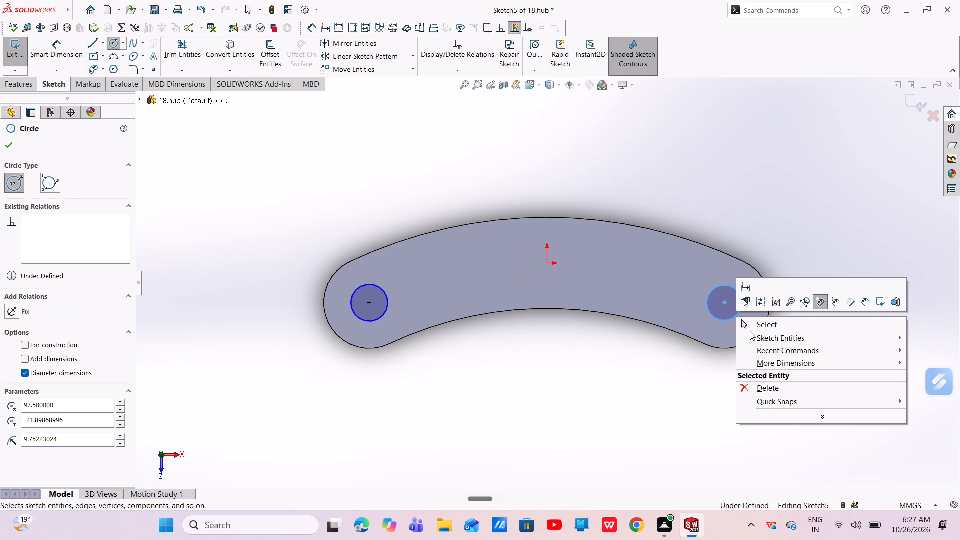
left_click(756, 325)
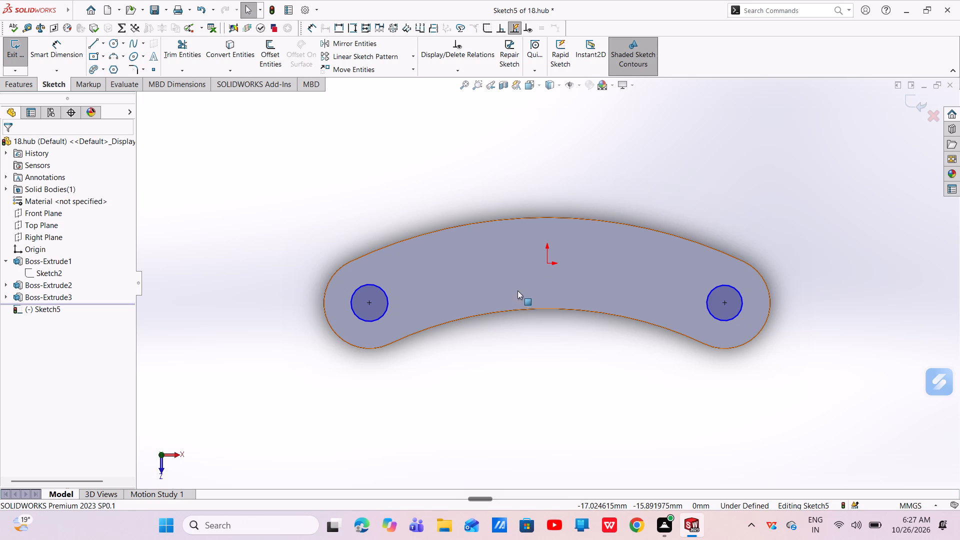
Dimension the circle at the plate's left rounded end to a diameter of 19 mm.
left_click(66, 54)
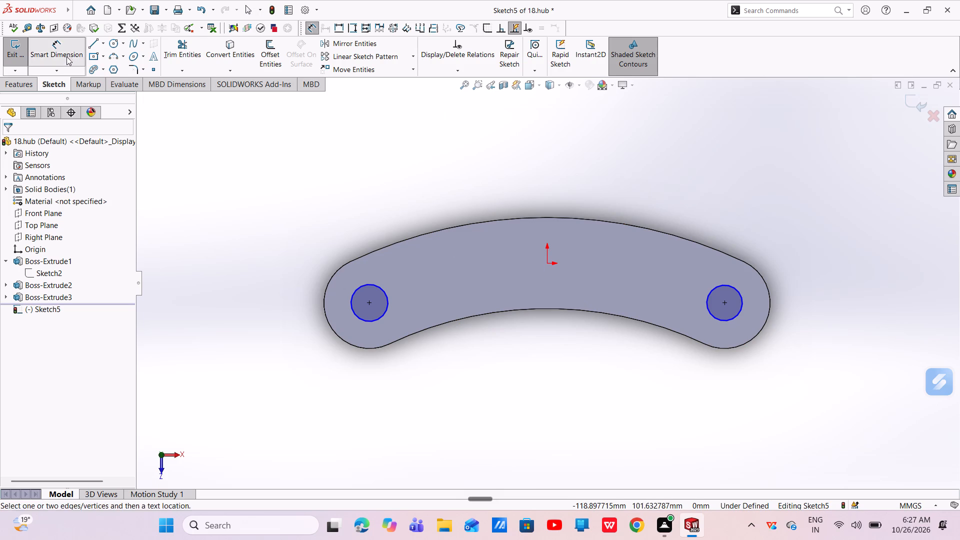
left_click(386, 308)
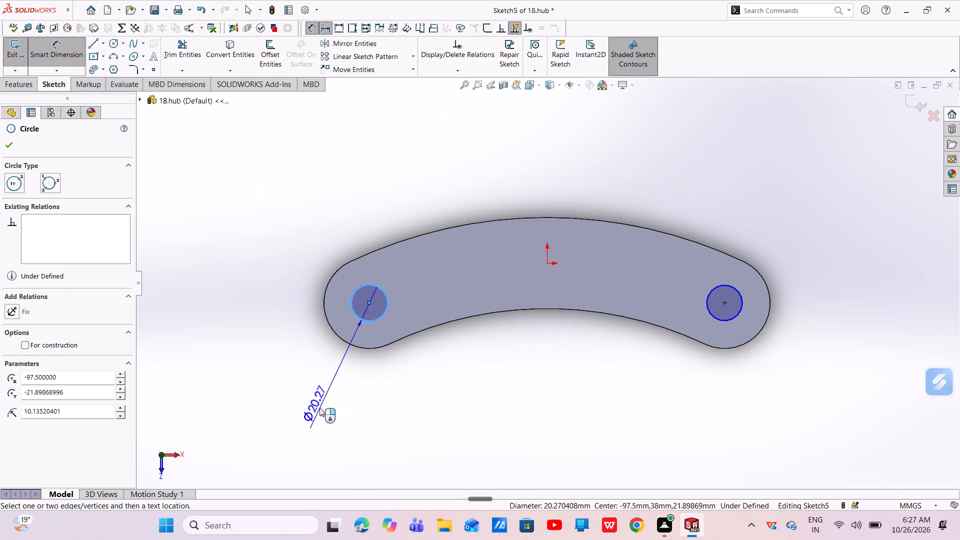
left_click(319, 407)
key("BackSpace")
type("19")
key("Return")
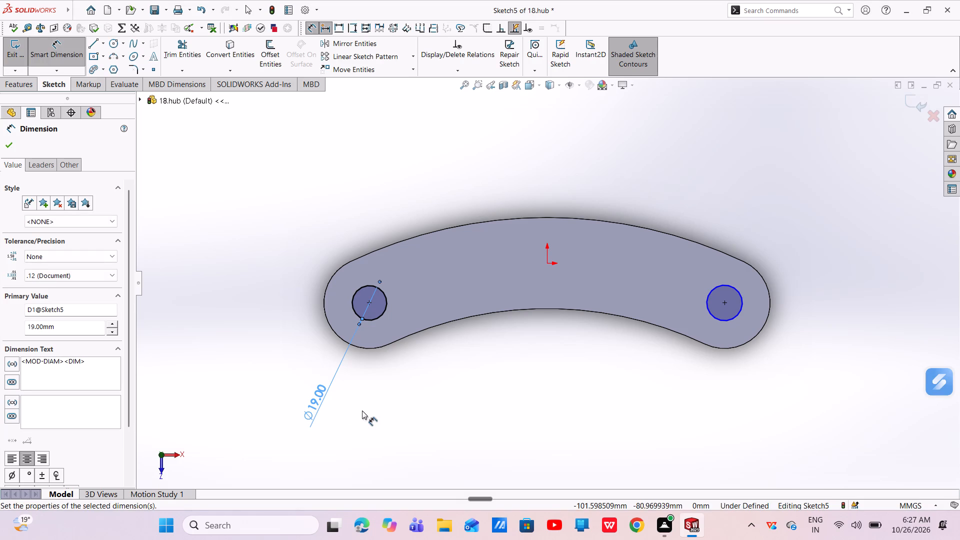
key("Escape")
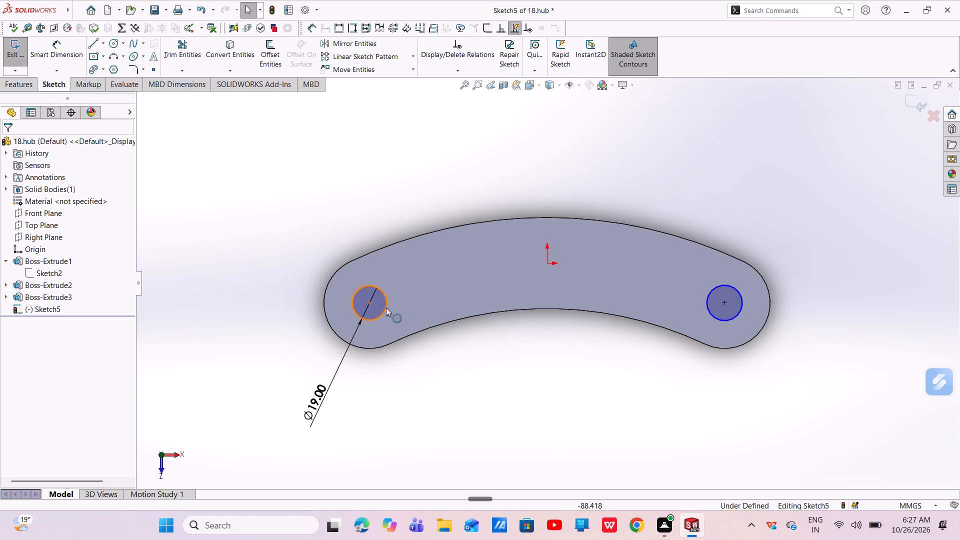
Add an equal relation between the two end circles.
left_click(384, 308)
left_click(705, 308, "ctrl")
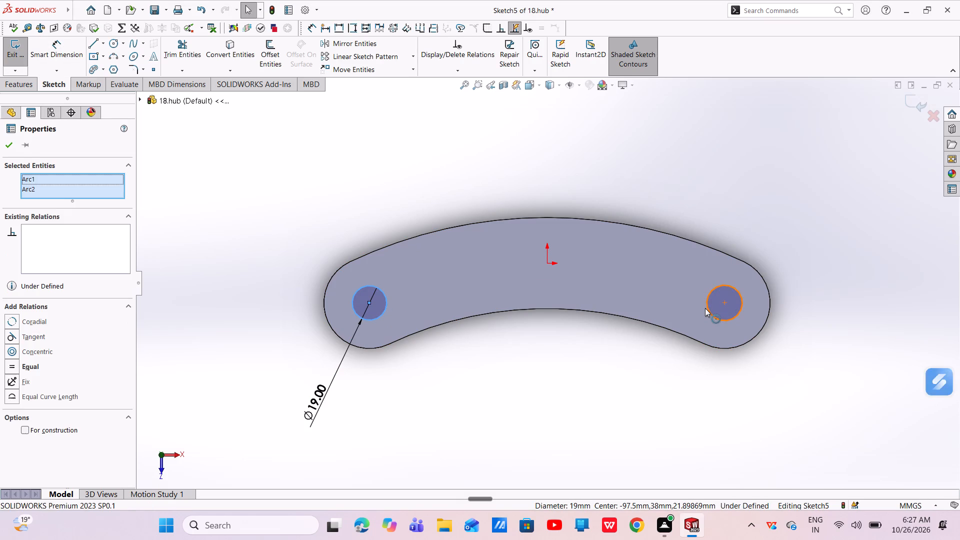
left_click(782, 263)
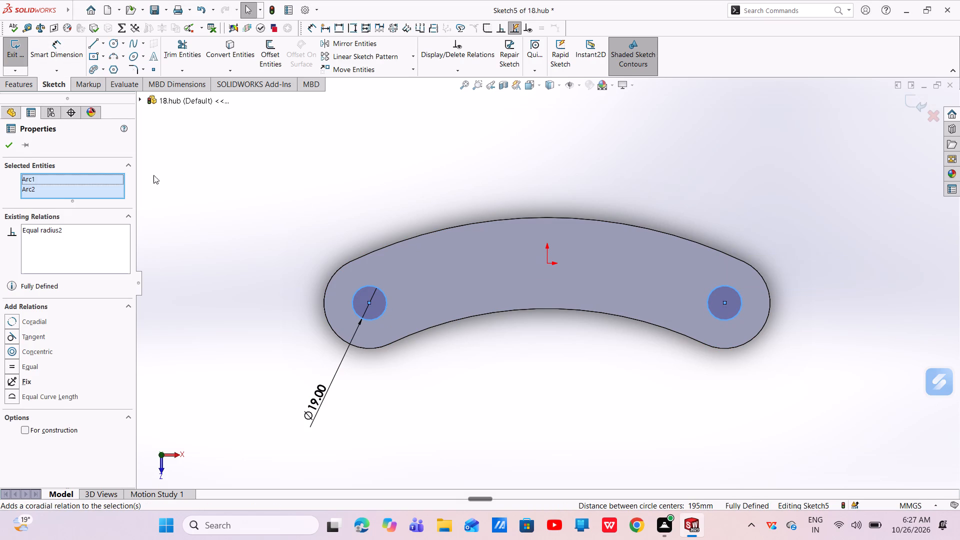
left_click(11, 144)
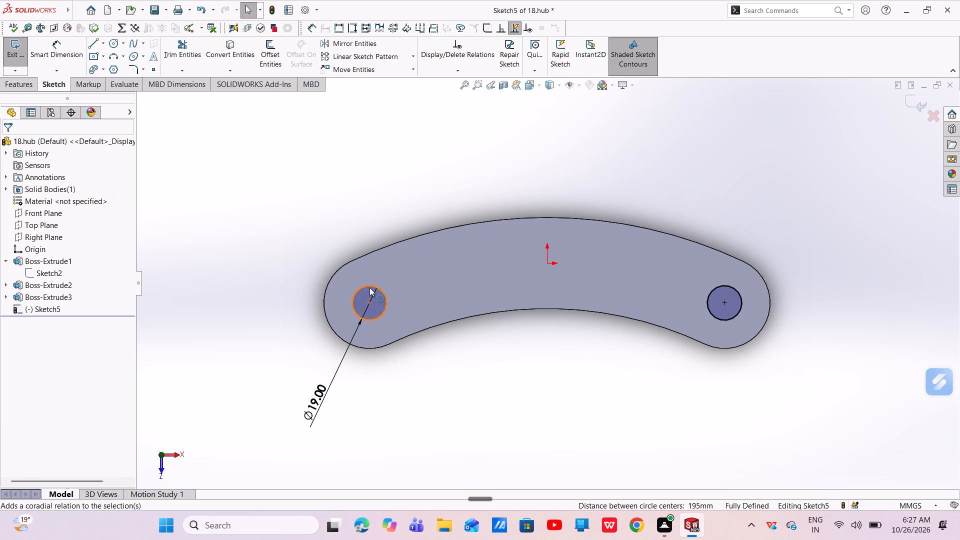
Extrude-cut the two end circles through both plates.
left_click(0, 83)
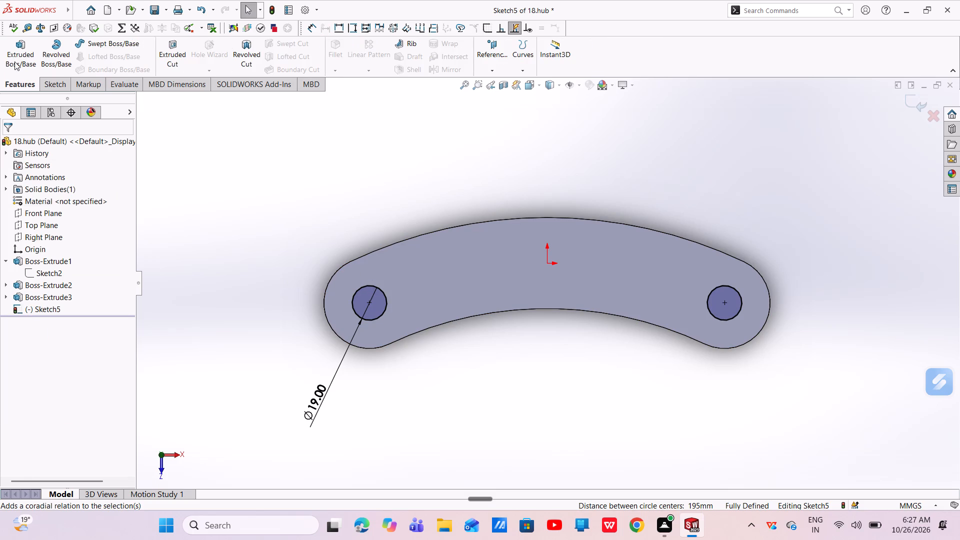
left_click(14, 61)
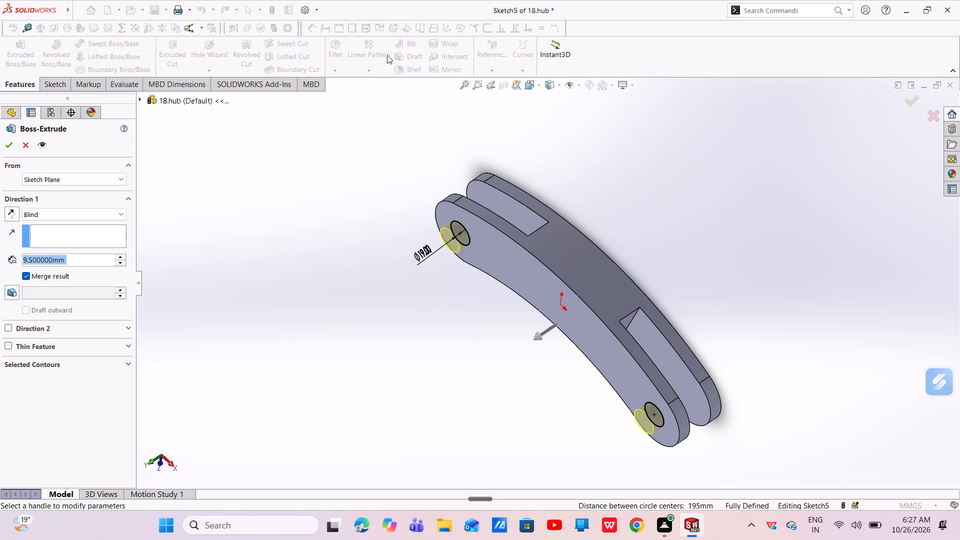
left_click(26, 146)
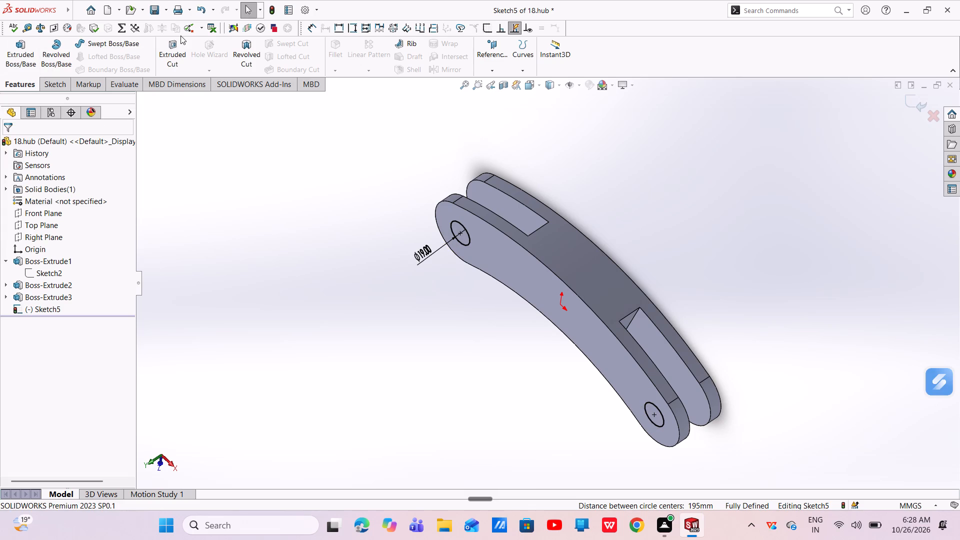
left_click(171, 51)
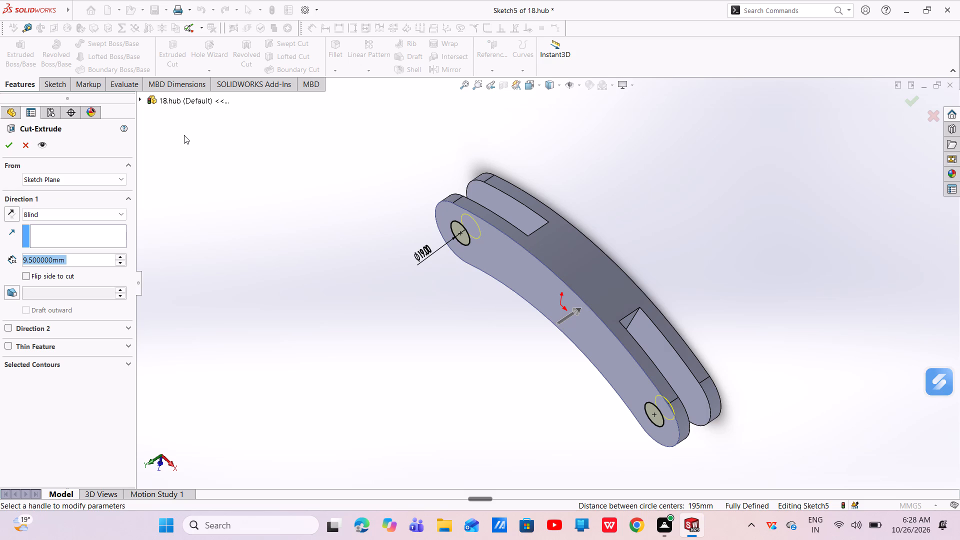
left_click(59, 218)
left_click(53, 231)
left_click(5, 144)
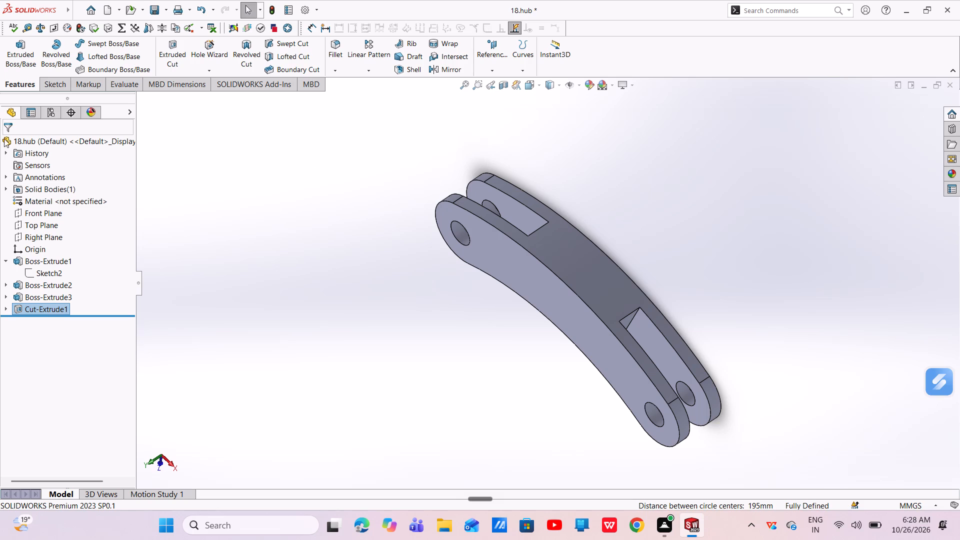
Reuse the hole sketch, Sketch5, for a blind boss extrusion with reversed direction and a depth of 50 mm.
left_click(4, 307)
left_click(56, 320)
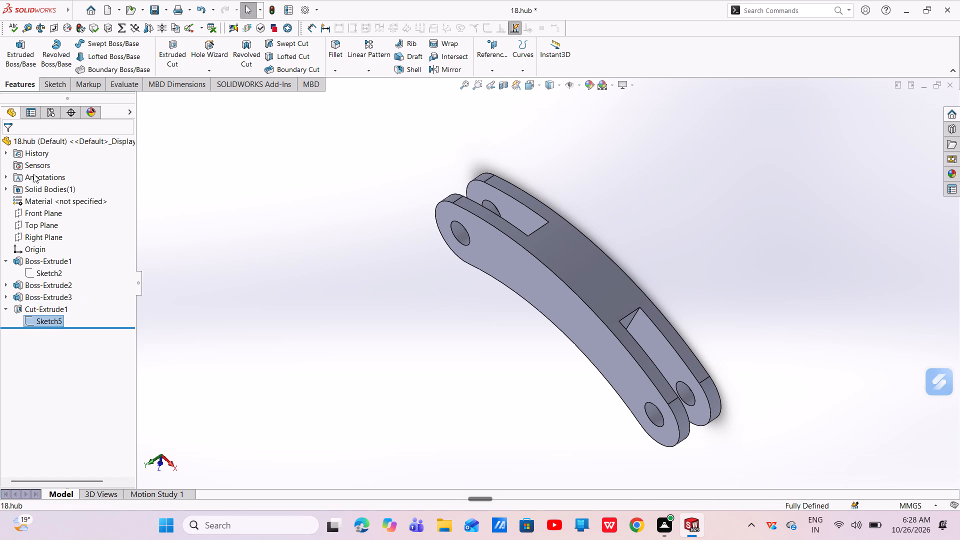
left_click(22, 54)
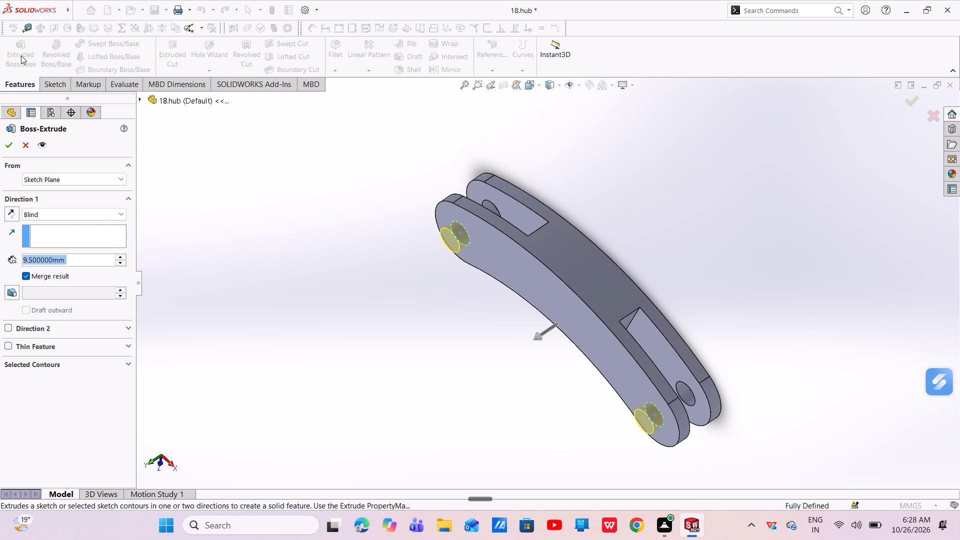
left_click(17, 213)
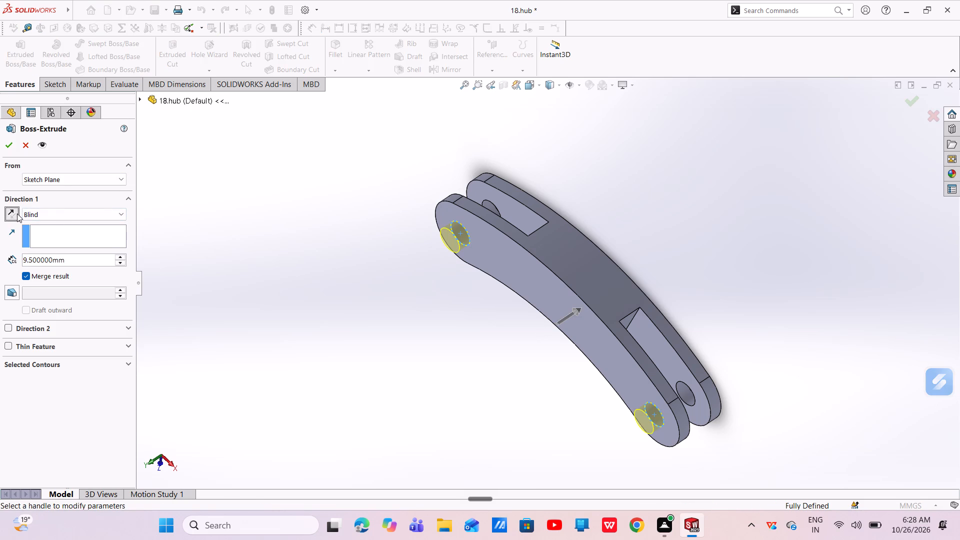
left_click_drag(72, 261, 0, 272)
key("BackSpace")
type("50")
key("Return")
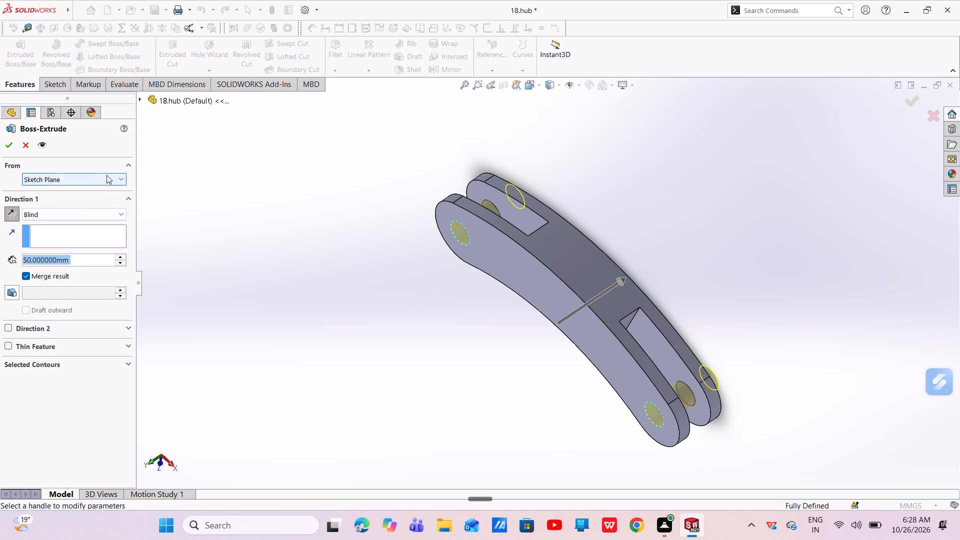
Start the pin extrusion from a 6 mm offset and complete the boss.
left_click(106, 175)
left_click(44, 212)
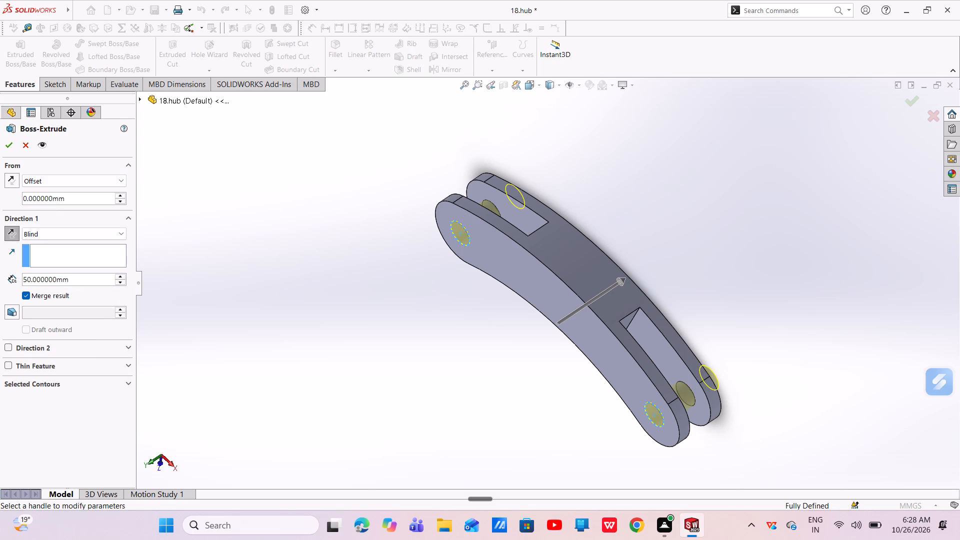
left_click_drag(67, 199, 23, 216)
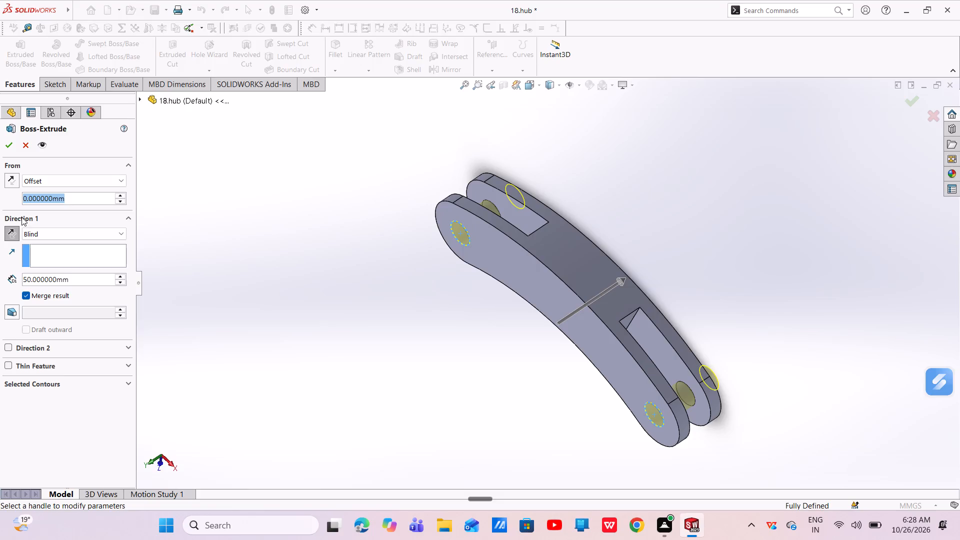
key("BackSpace")
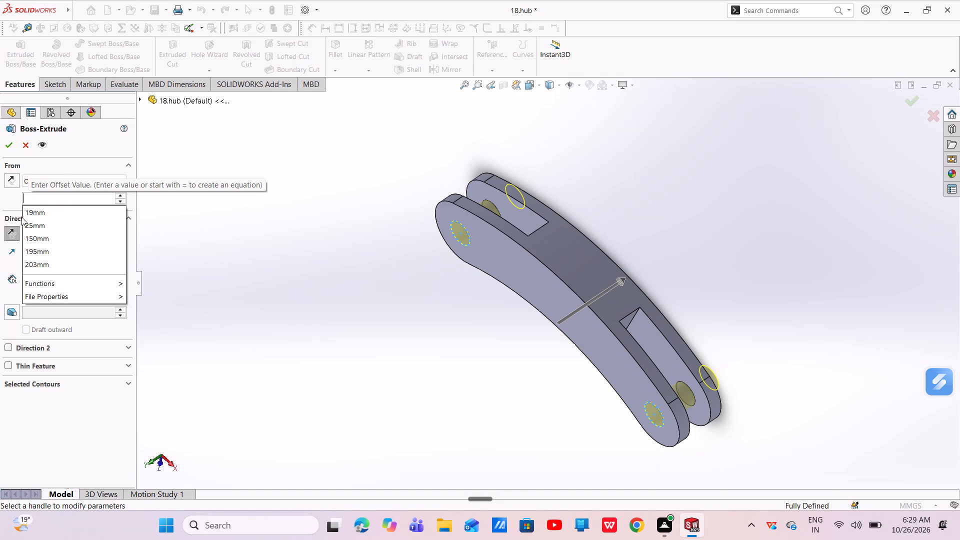
key("6")
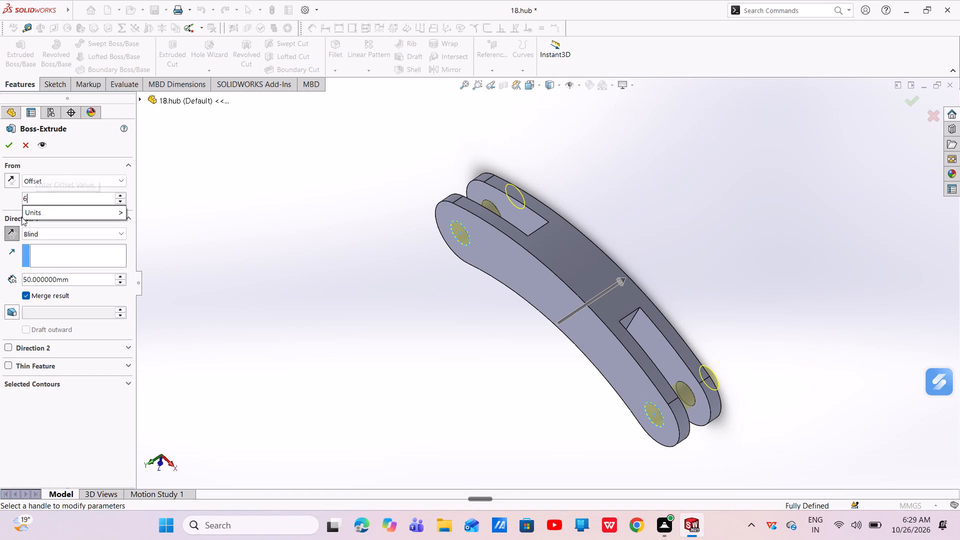
key("Return")
left_click(8, 149)
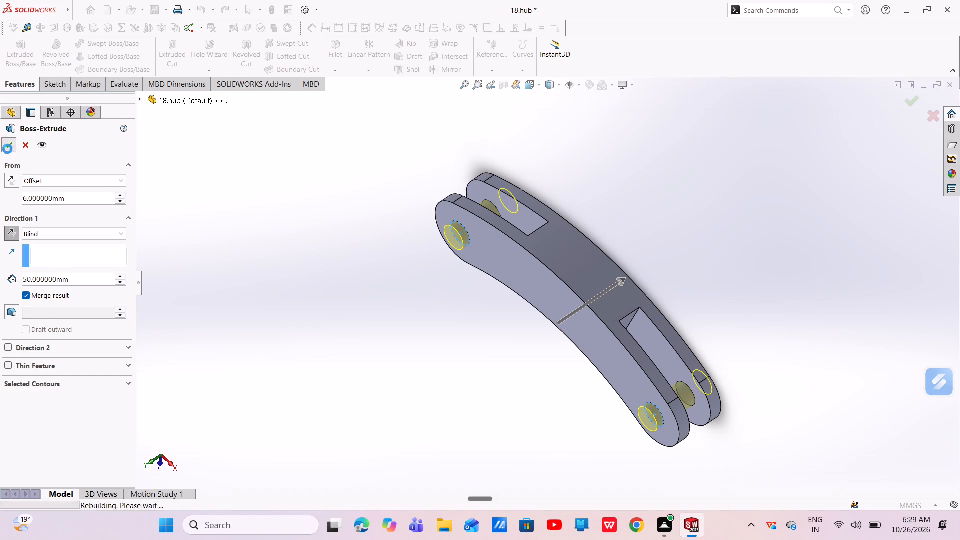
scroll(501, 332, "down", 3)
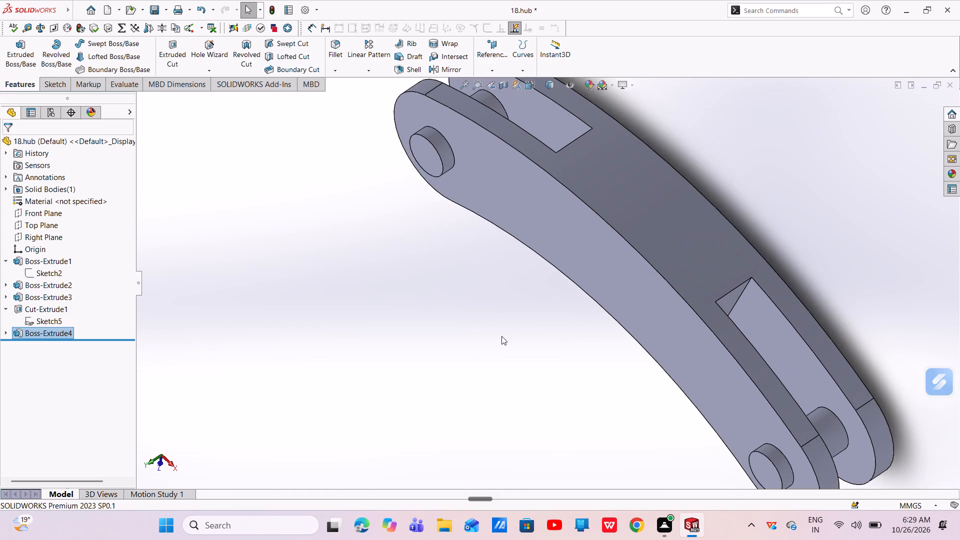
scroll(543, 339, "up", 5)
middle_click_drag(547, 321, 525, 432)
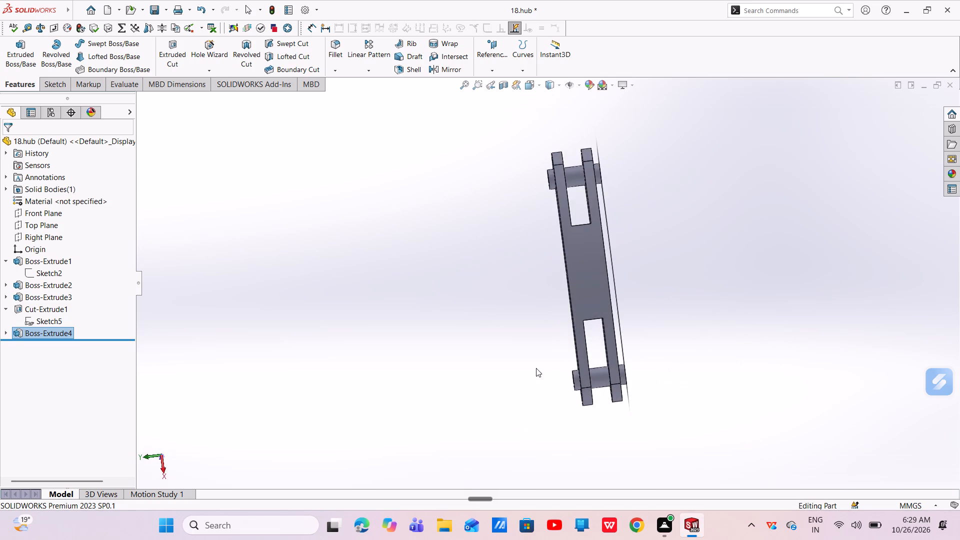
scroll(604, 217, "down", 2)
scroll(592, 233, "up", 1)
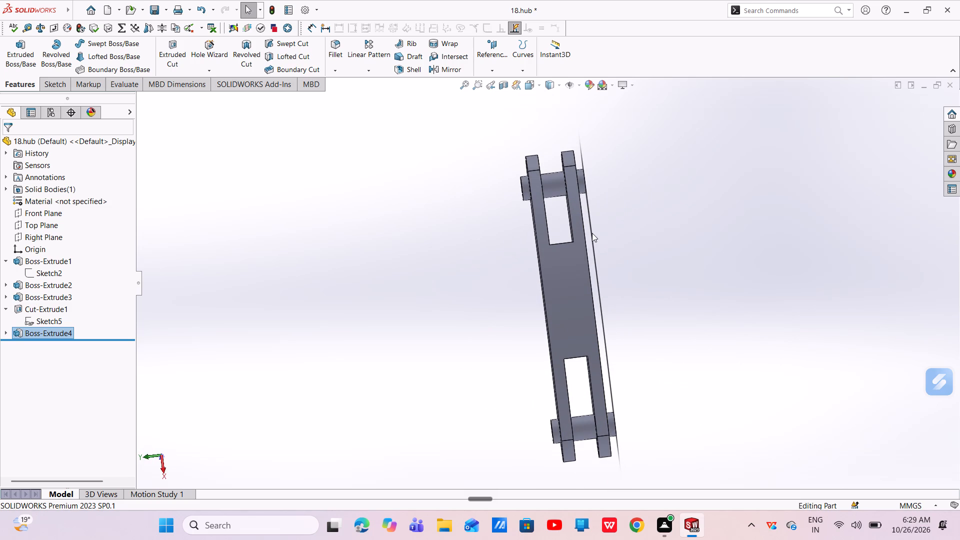
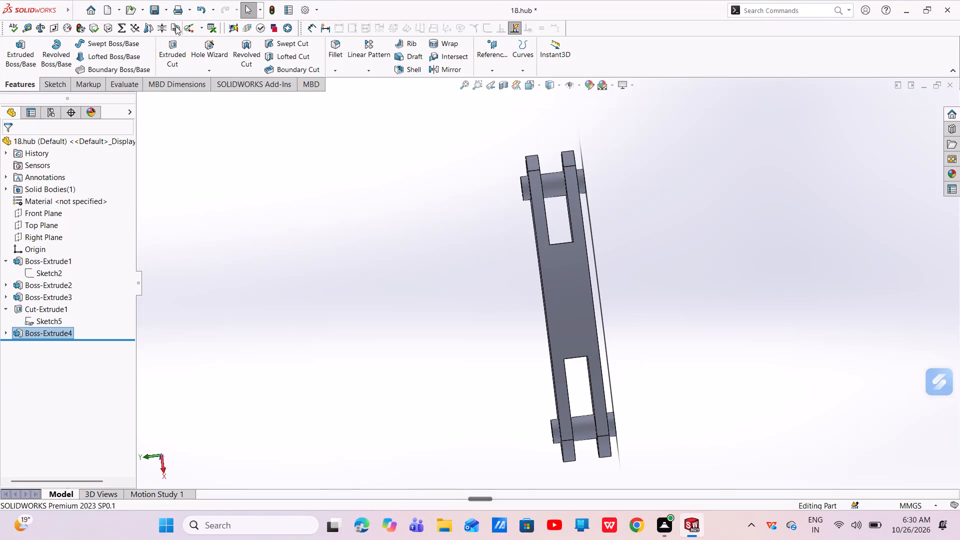
Save the finished link part under the new name rear hub link in the same folder.
left_click(165, 6)
left_click(162, 39)
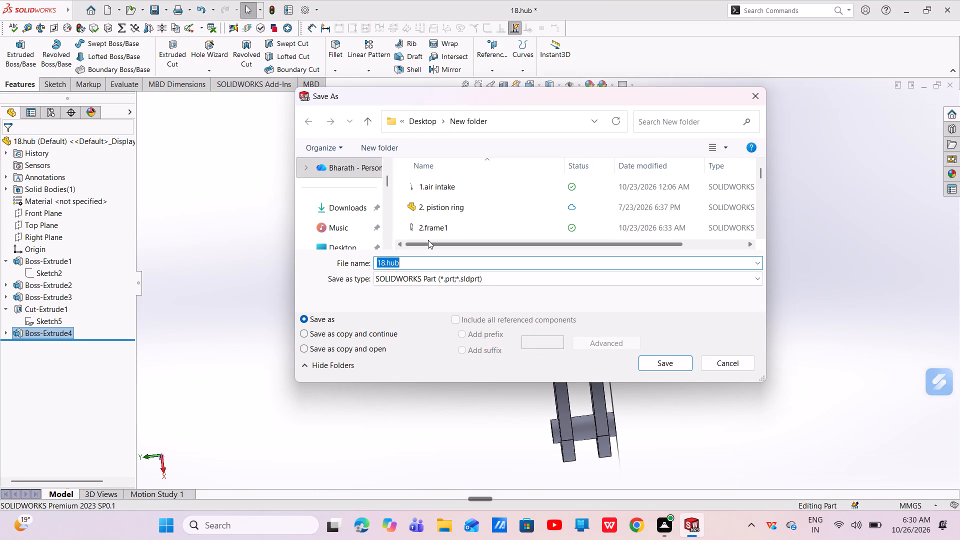
key("BackSpace")
type("rear")
key("space")
type("hub")
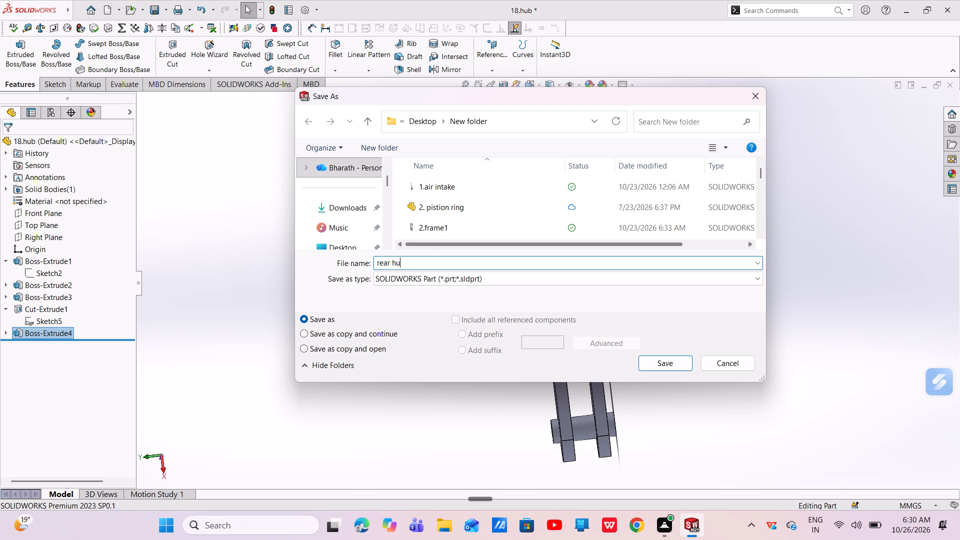
key("space")
type("link")
key("Return")
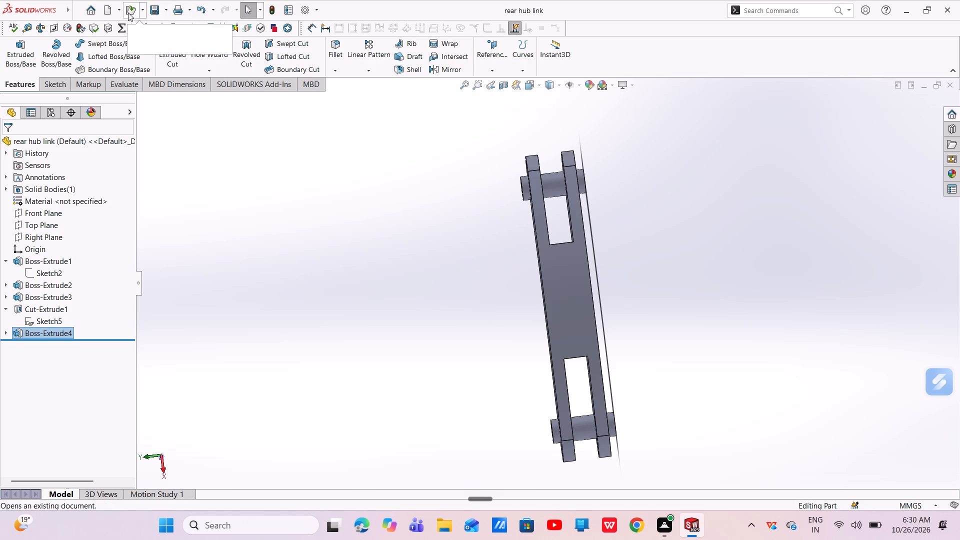
Create a new empty part document.
left_click(113, 8)
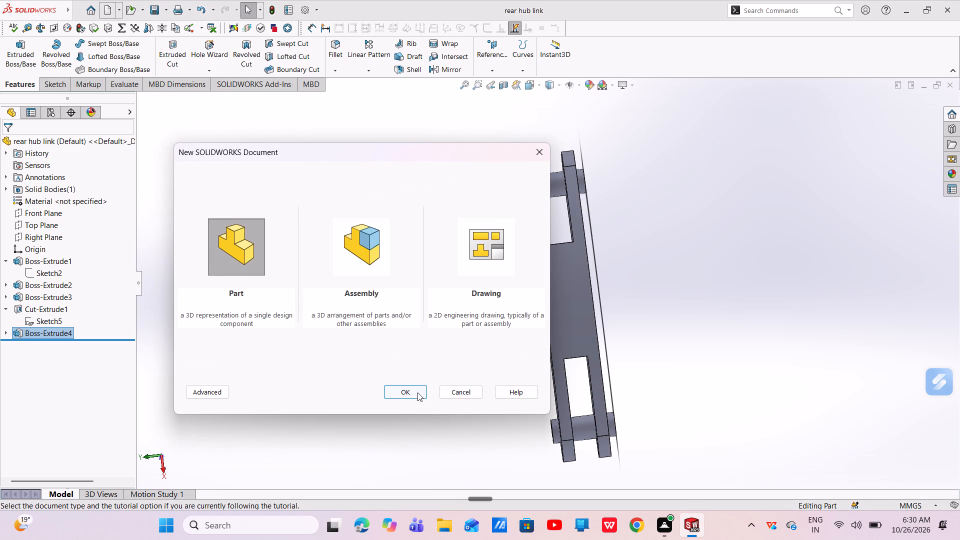
left_click(413, 390)
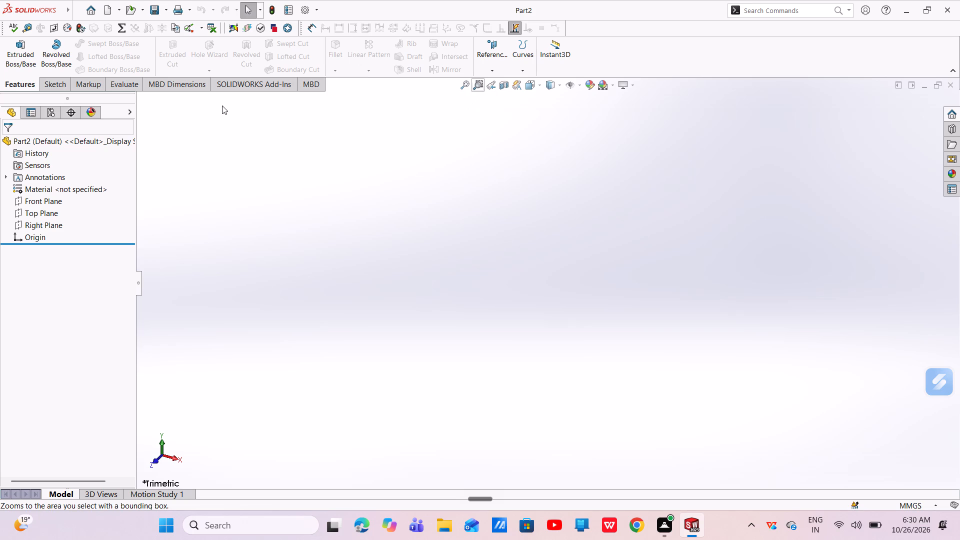
Save the new empty part as 18.hub in New folder, replacing the existing file of that name.
left_click(165, 7)
left_click(175, 33)
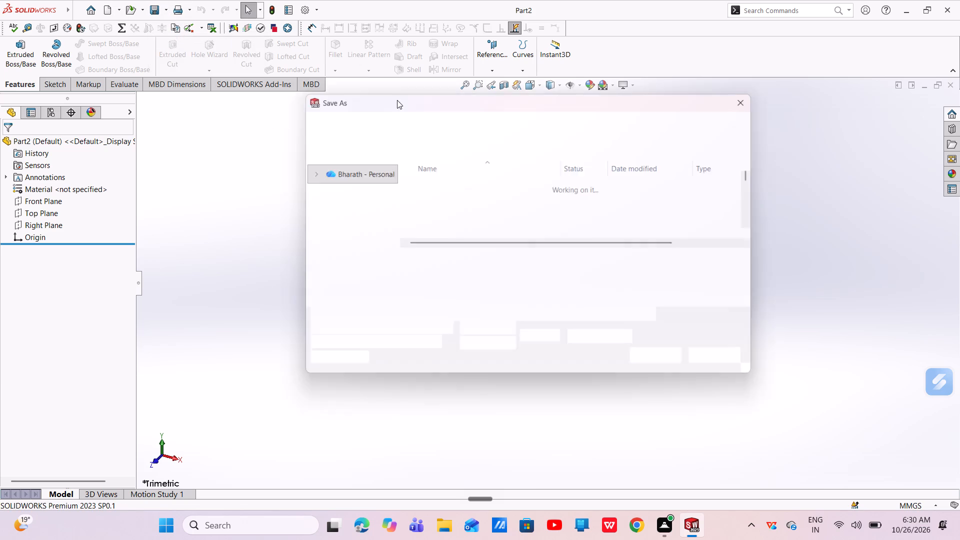
key("BackSpace")
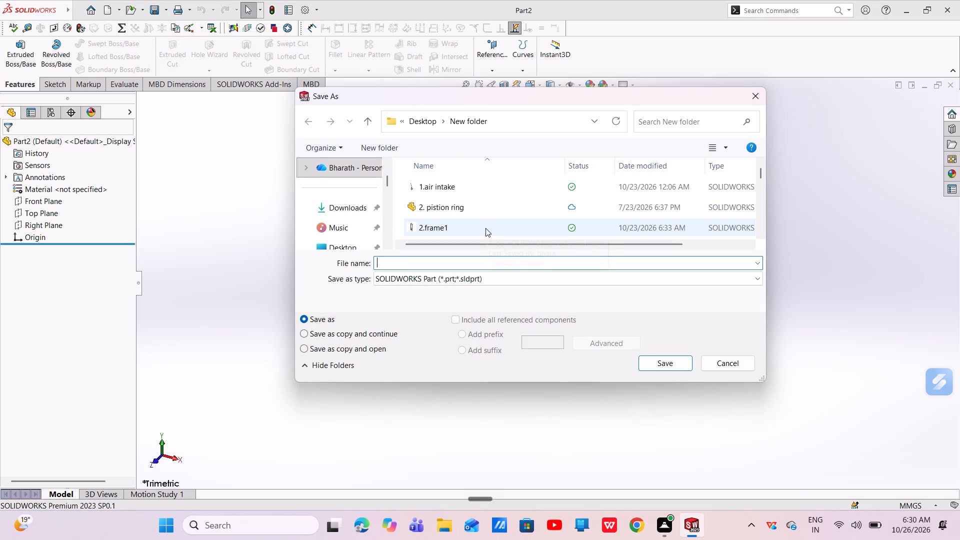
type("18.")
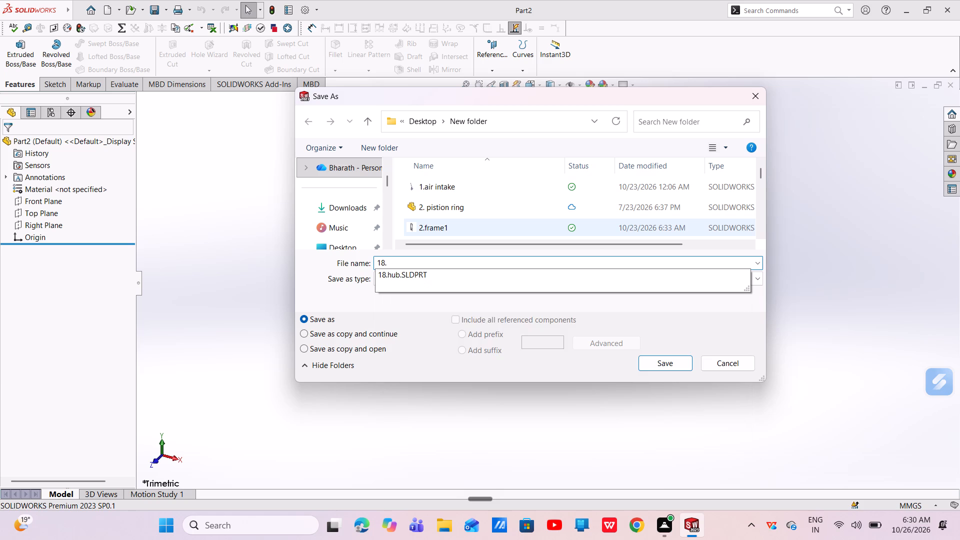
left_click(434, 275)
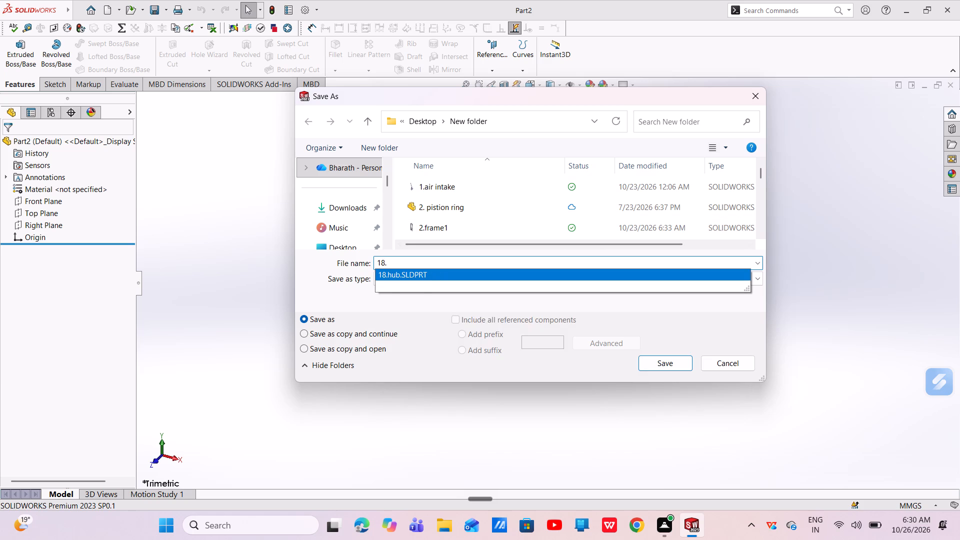
left_click(665, 367)
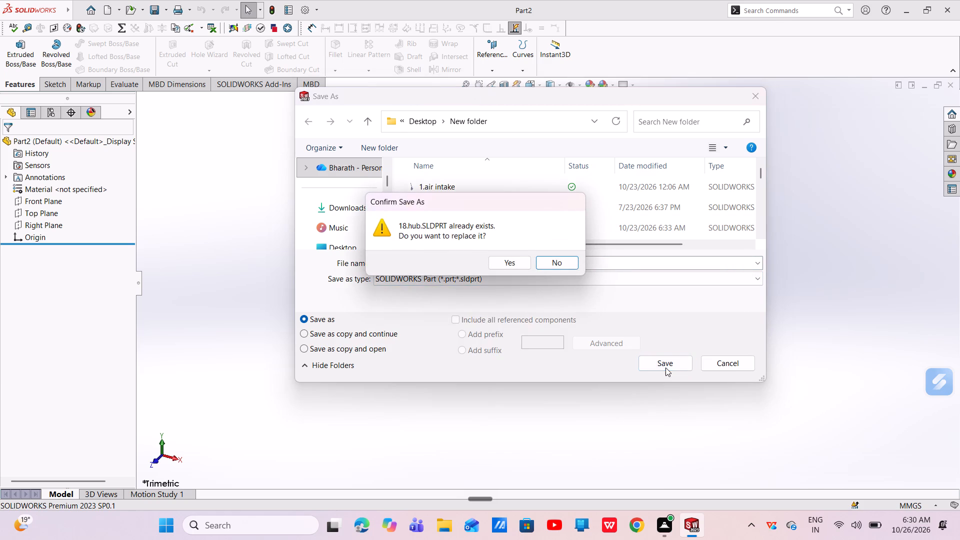
left_click(565, 258)
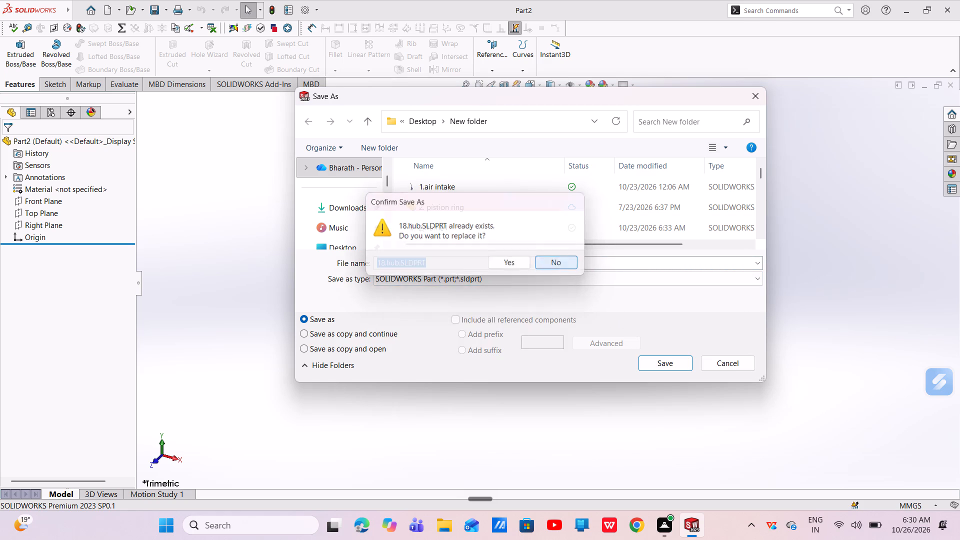
left_click(656, 362)
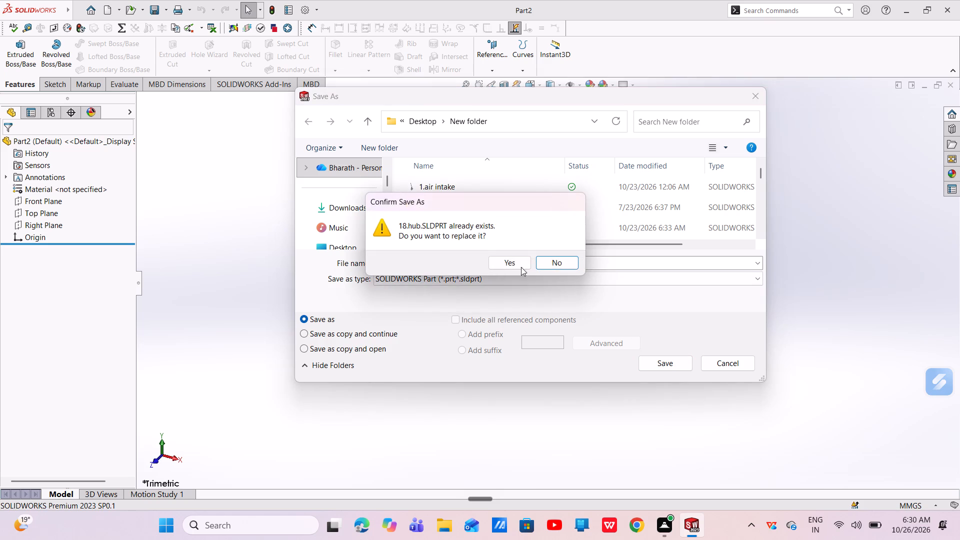
left_click(516, 261)
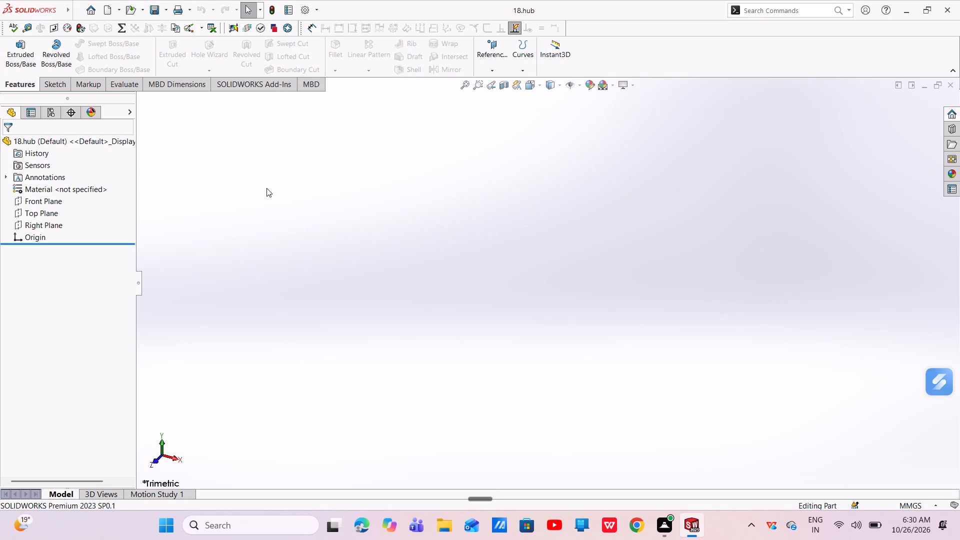
Bring up the sketching tools for the first sketch of the empty 18.hub part.
left_click(60, 86)
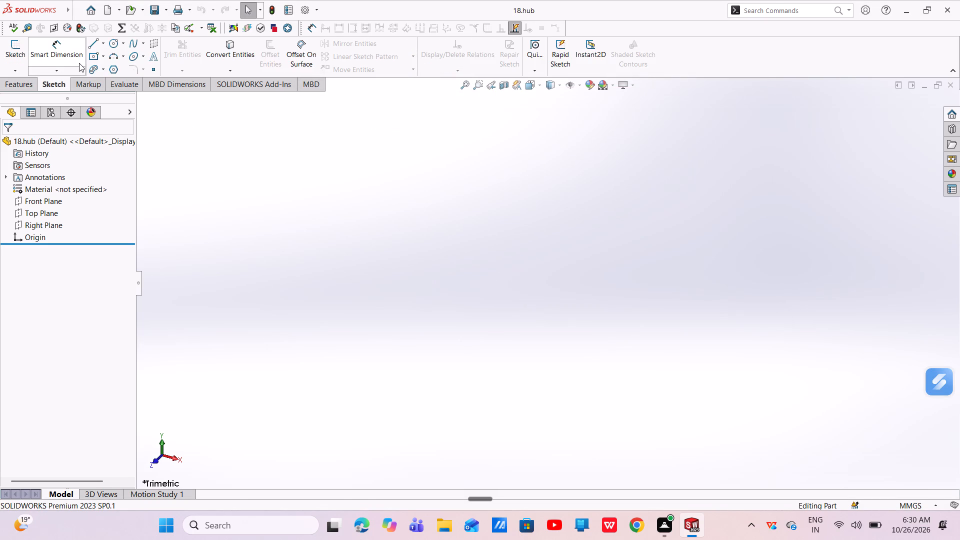
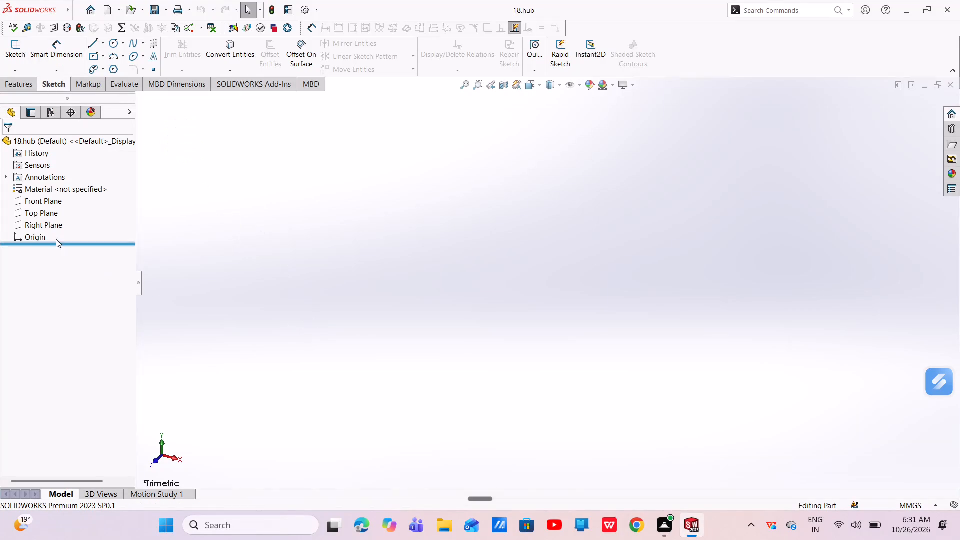
Sketch a closed stepped profile on the Right Plane from the origin, about 81 mm along its base, with a sloped upper corner and two steps.
left_click(50, 222)
left_click(60, 210)
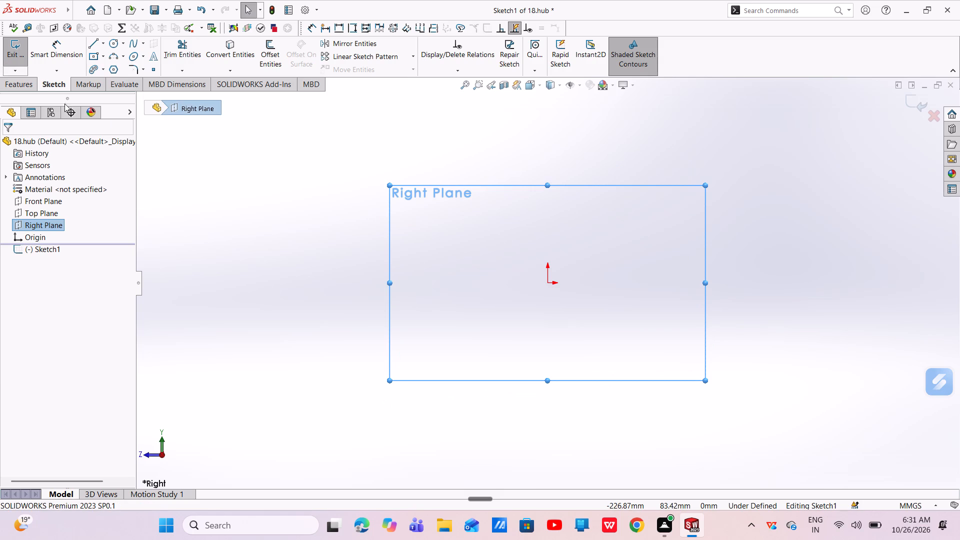
left_click(91, 44)
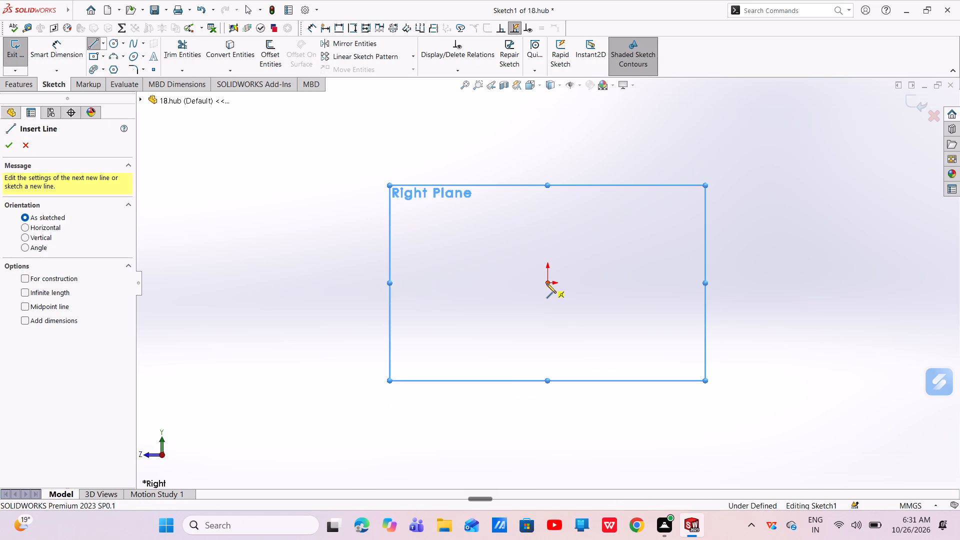
left_click(546, 283)
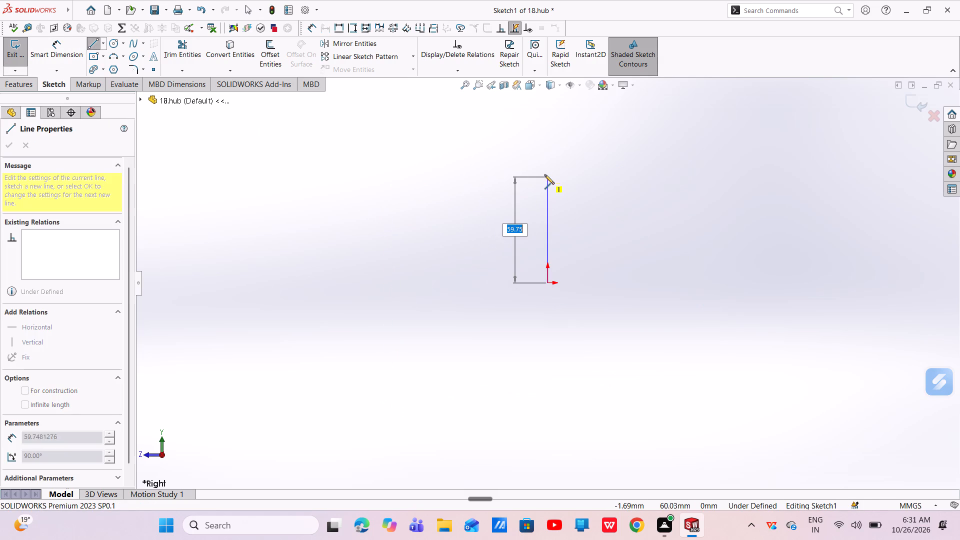
left_click(544, 162)
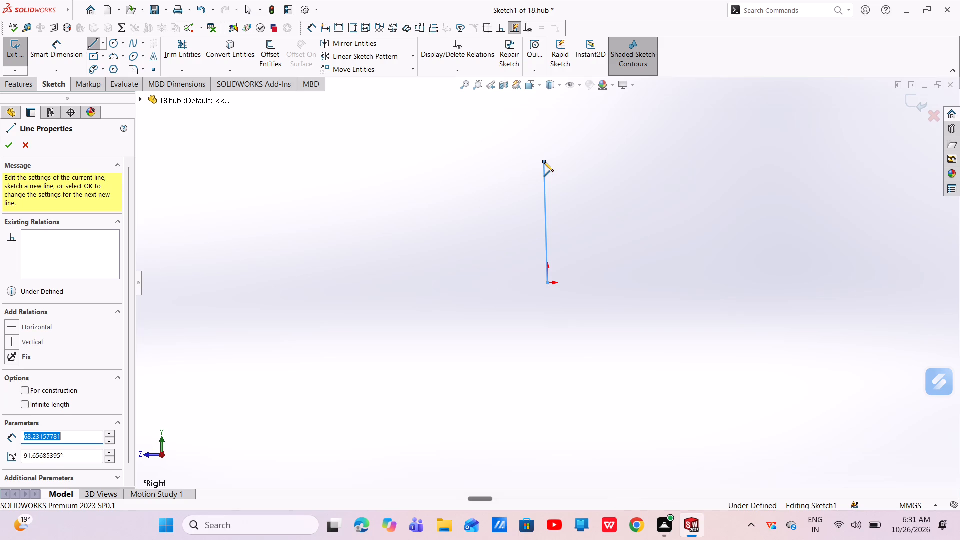
left_click(601, 159)
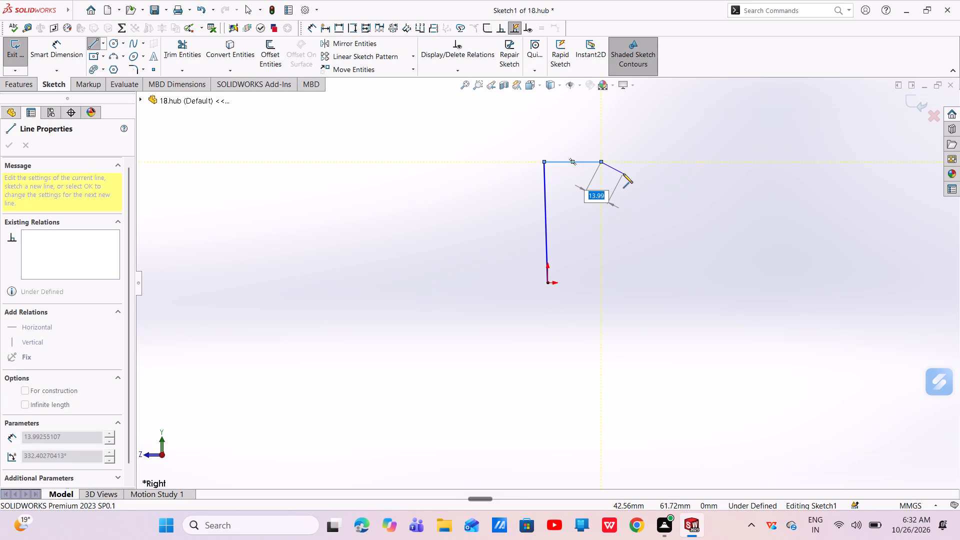
left_click(623, 173)
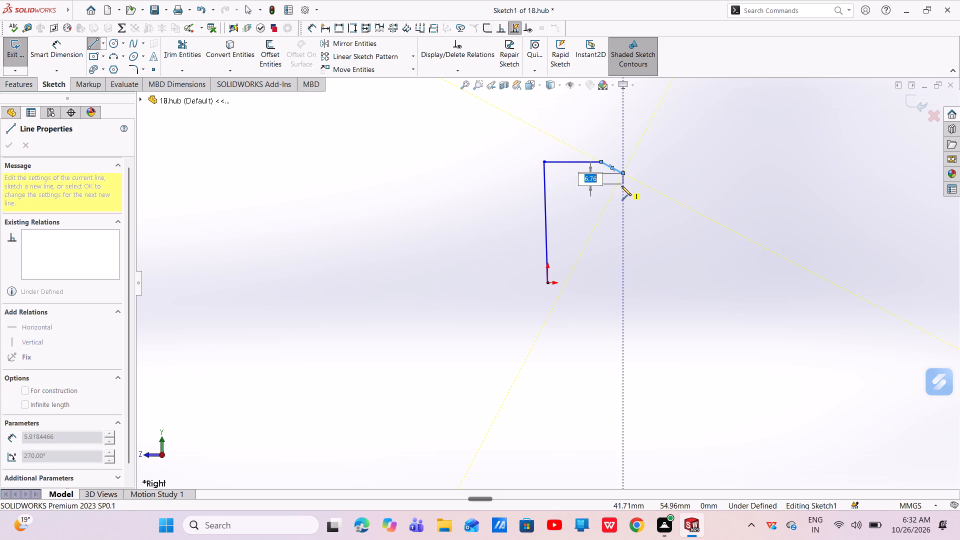
left_click(621, 189)
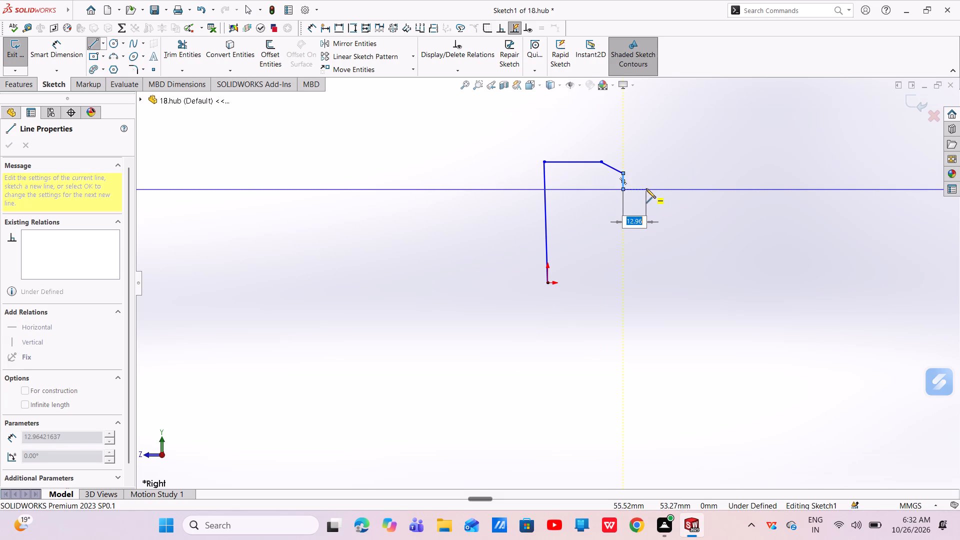
left_click(646, 189)
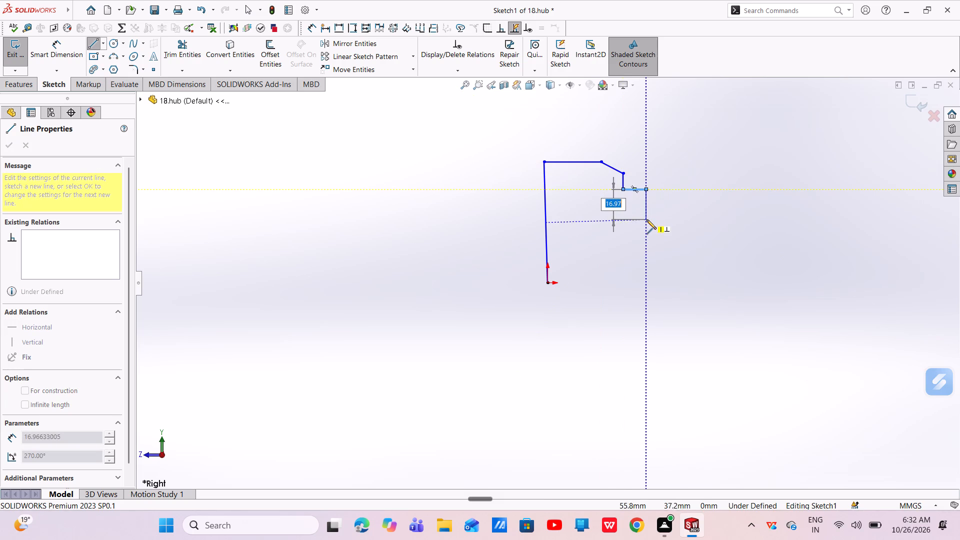
left_click(647, 224)
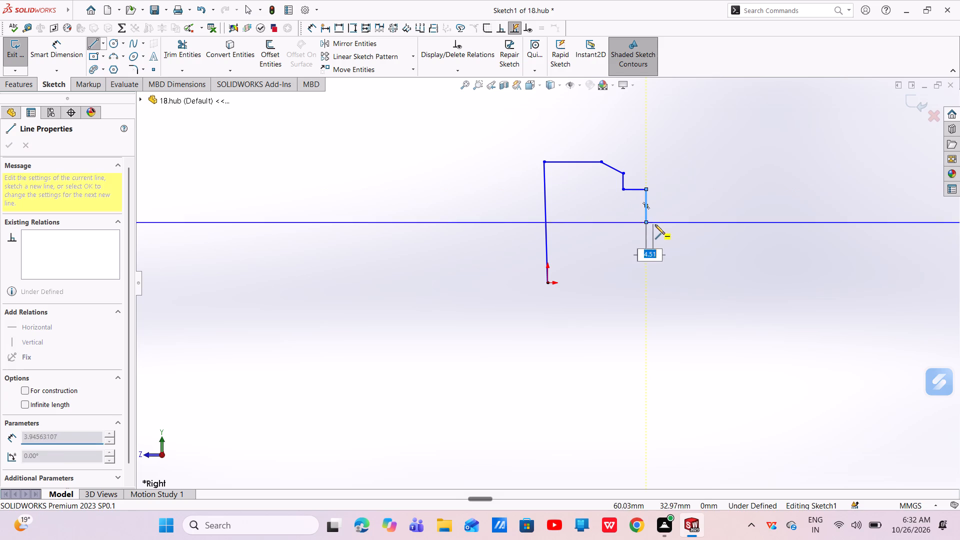
left_click(691, 223)
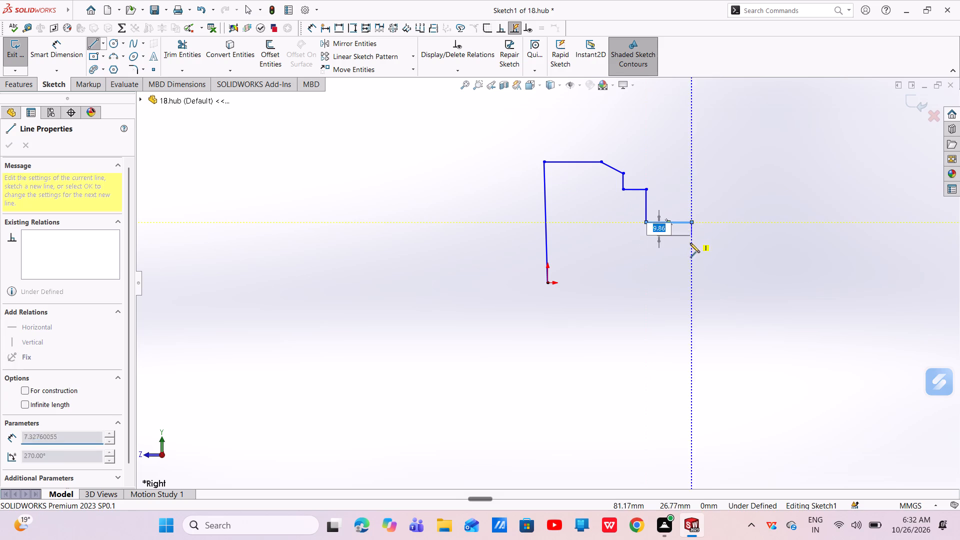
left_click(691, 278)
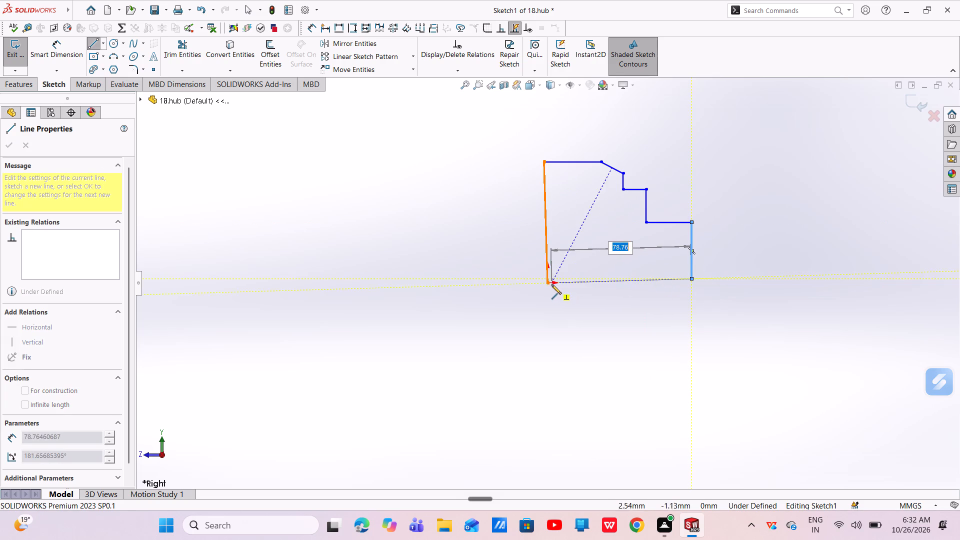
left_click(546, 283)
right_click(546, 283)
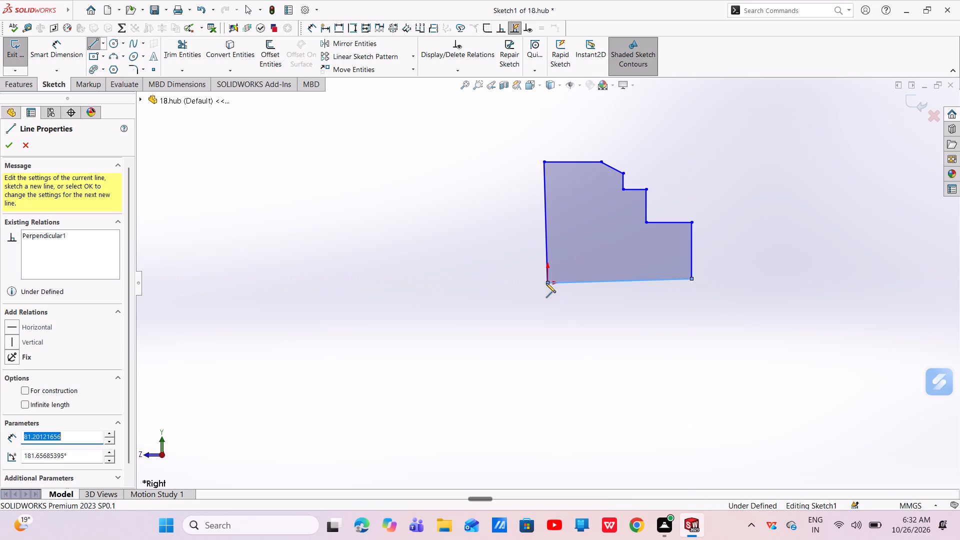
left_click(588, 294)
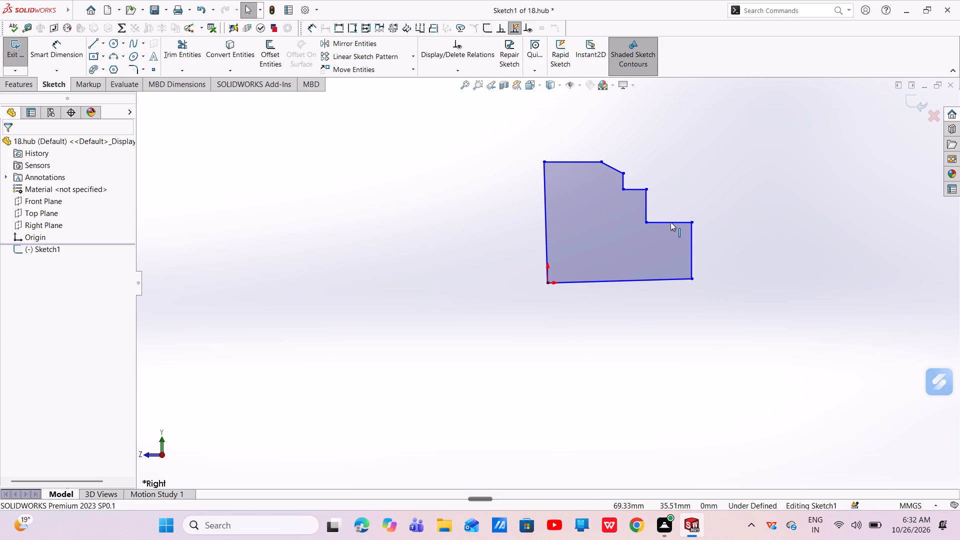
Reshape the profile by lowering both step edges, the sloped edge and the top corner, making it about 65 mm high.
left_click_drag(670, 222, 670, 232)
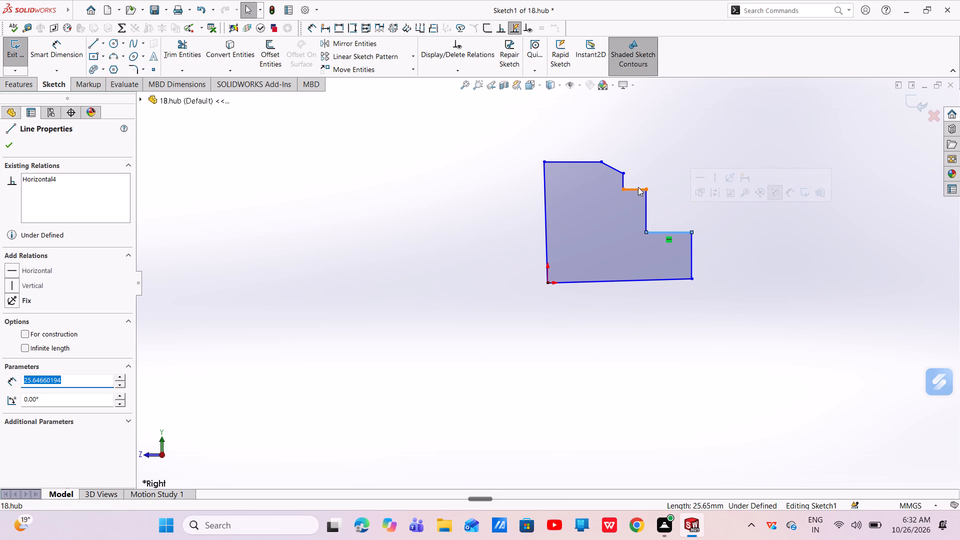
left_click_drag(637, 188, 638, 207)
left_click_drag(613, 168, 614, 171)
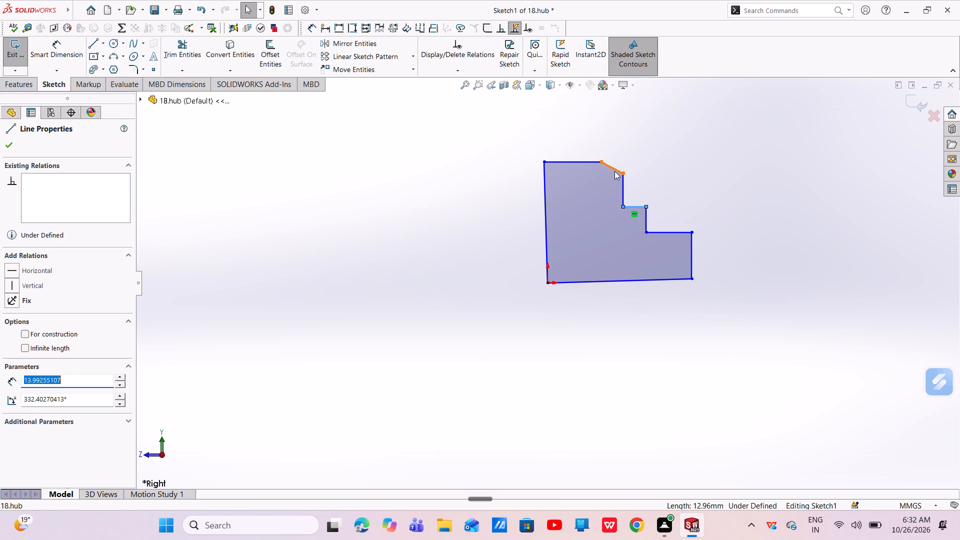
left_click_drag(614, 171, 617, 183)
left_click(691, 187)
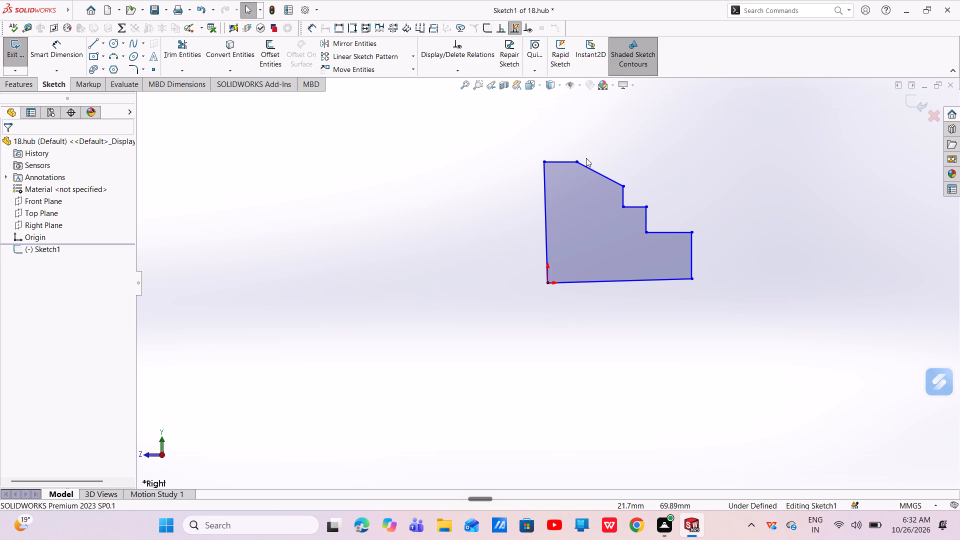
left_click_drag(578, 161, 592, 161)
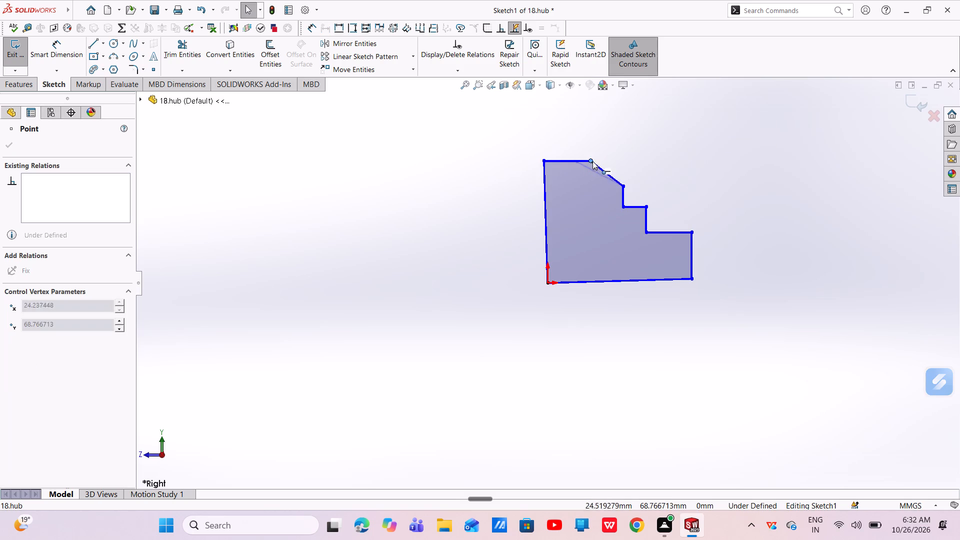
left_click_drag(592, 161, 599, 167)
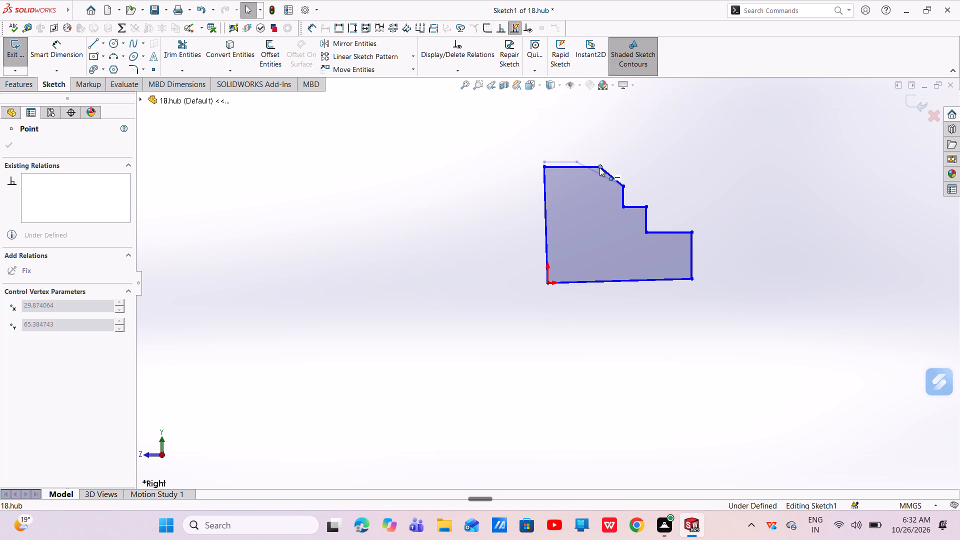
left_click_drag(599, 167, 596, 168)
left_click(752, 185)
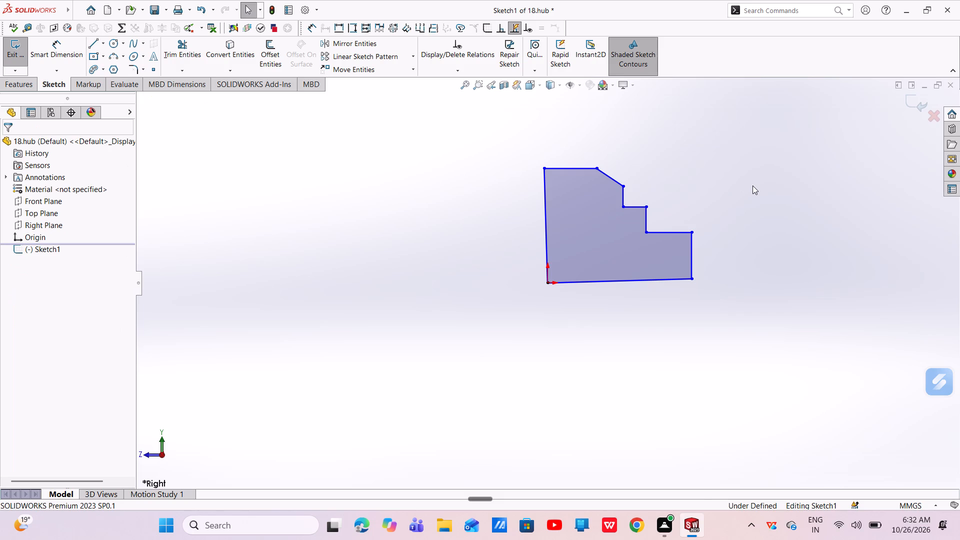
Dimension the profile's height along the near-vertical edge rising from the origin as 165 mm.
left_click(52, 52)
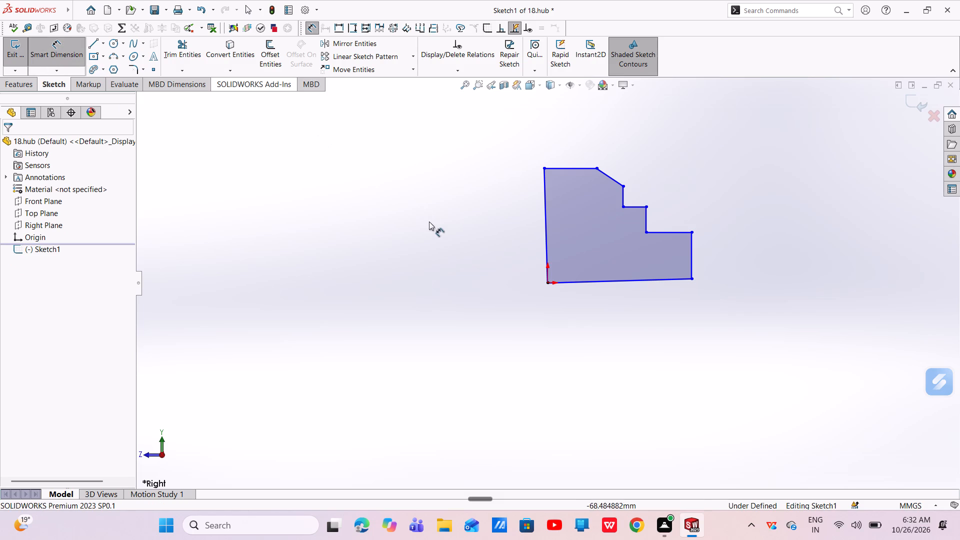
left_click(547, 225)
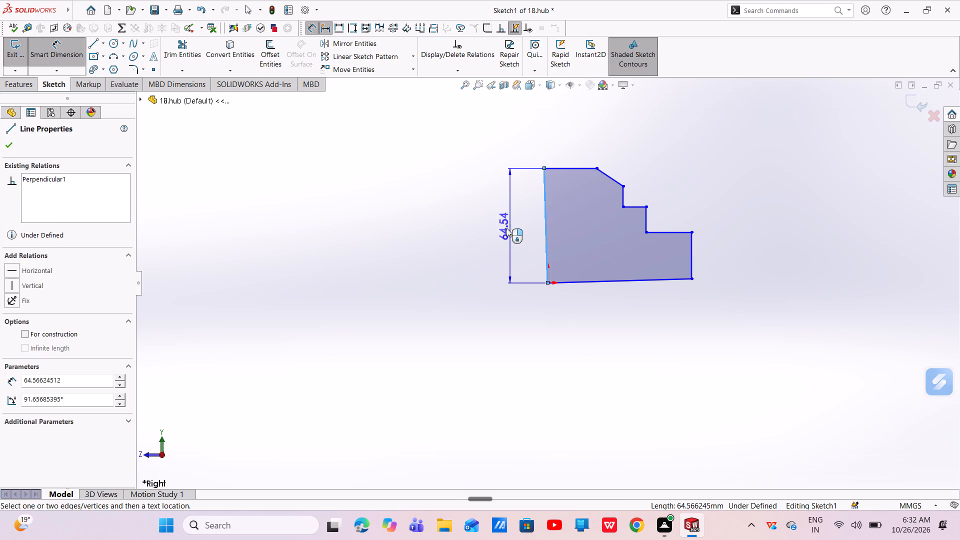
left_click(501, 229)
key("BackSpace")
type("165")
key("Return")
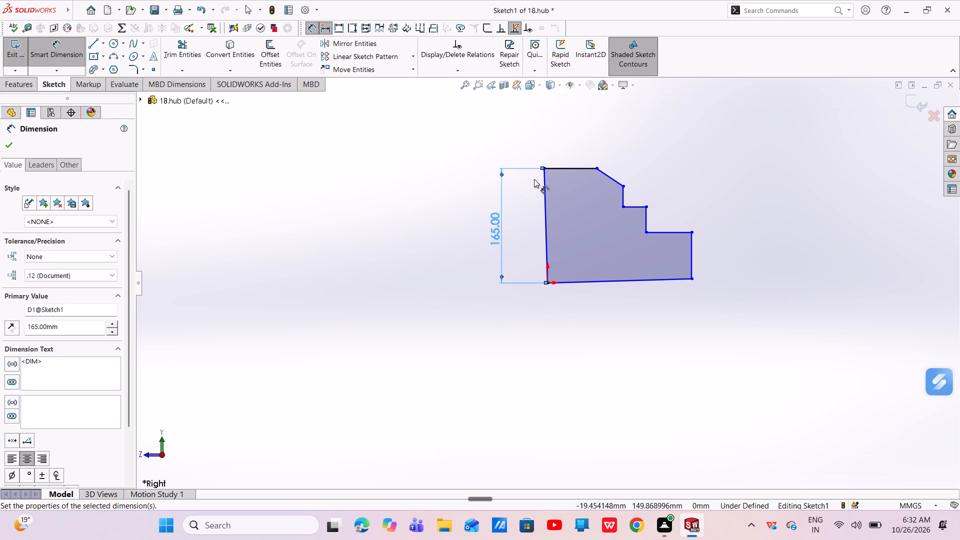
Dimension the profile's top horizontal edge as 95 mm.
left_click(564, 169)
left_click(562, 142)
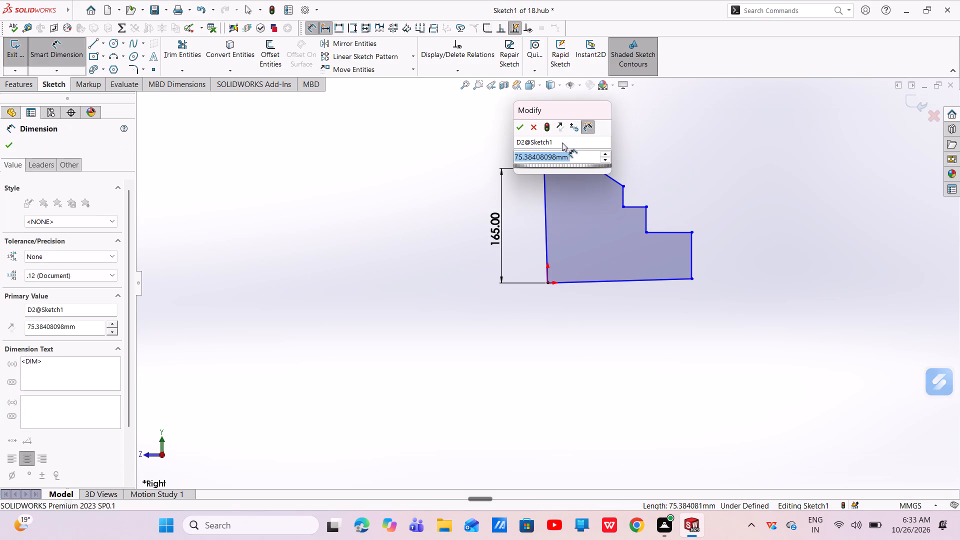
key("BackSpace")
type("95")
key("Return")
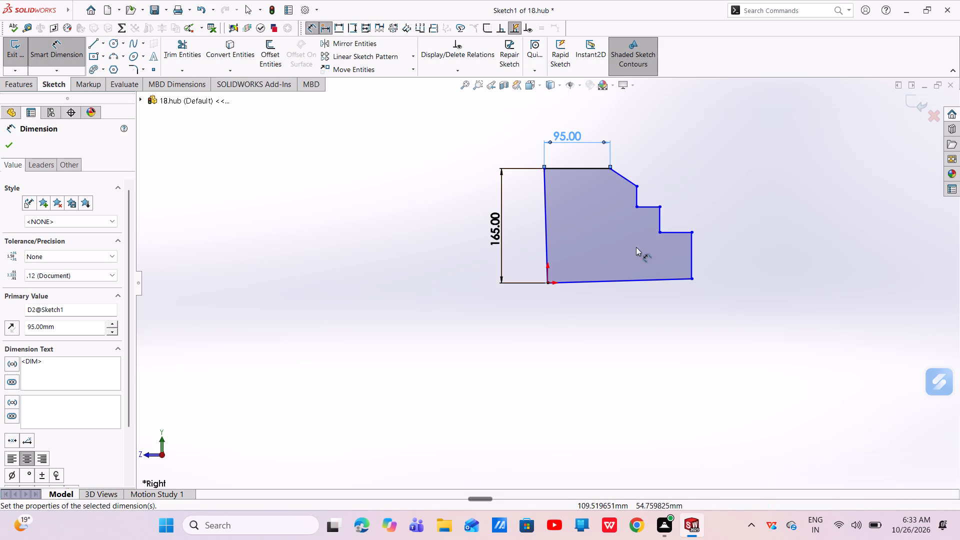
Dimension the horizontal distance from the top edge's corner to the vertical edge below the slope as 38 mm.
scroll(627, 197, "down", 5)
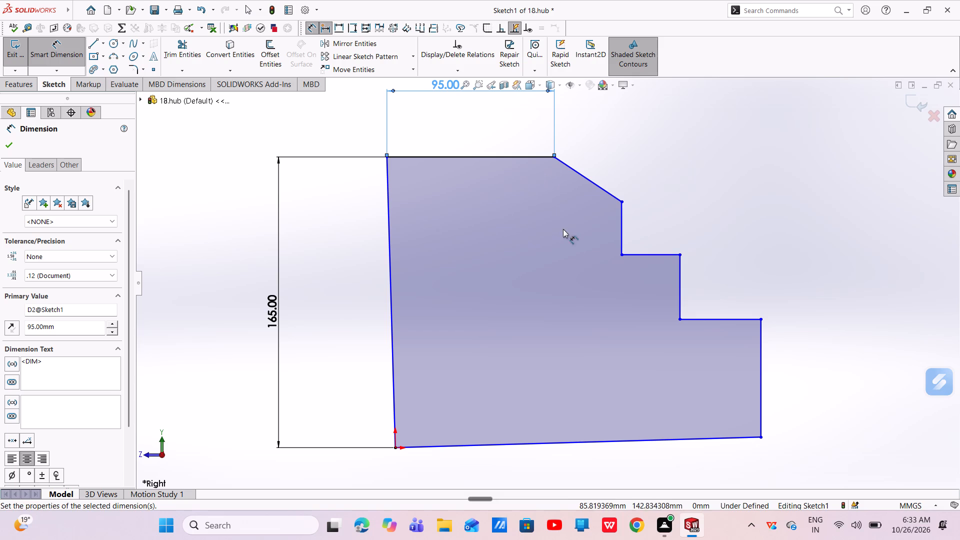
scroll(553, 156, "down", 7)
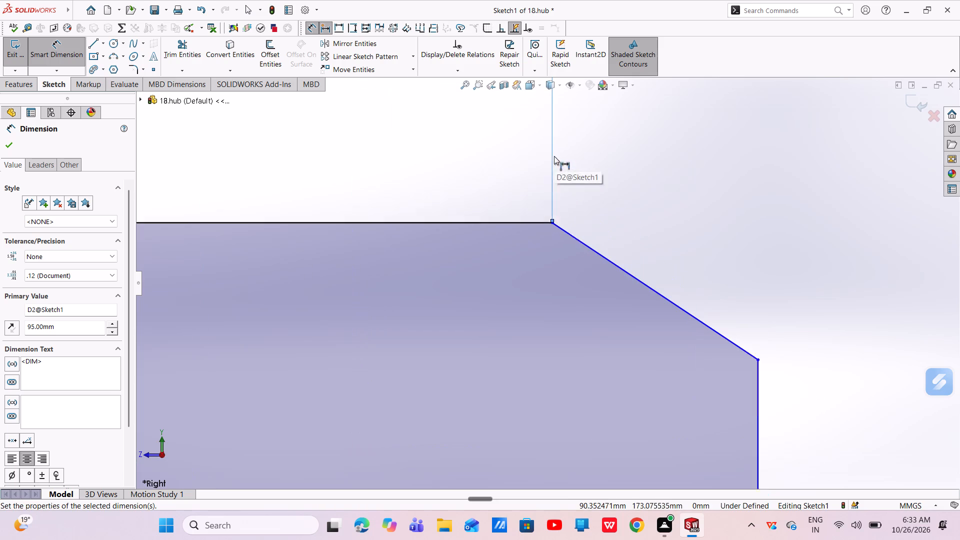
left_click(550, 243)
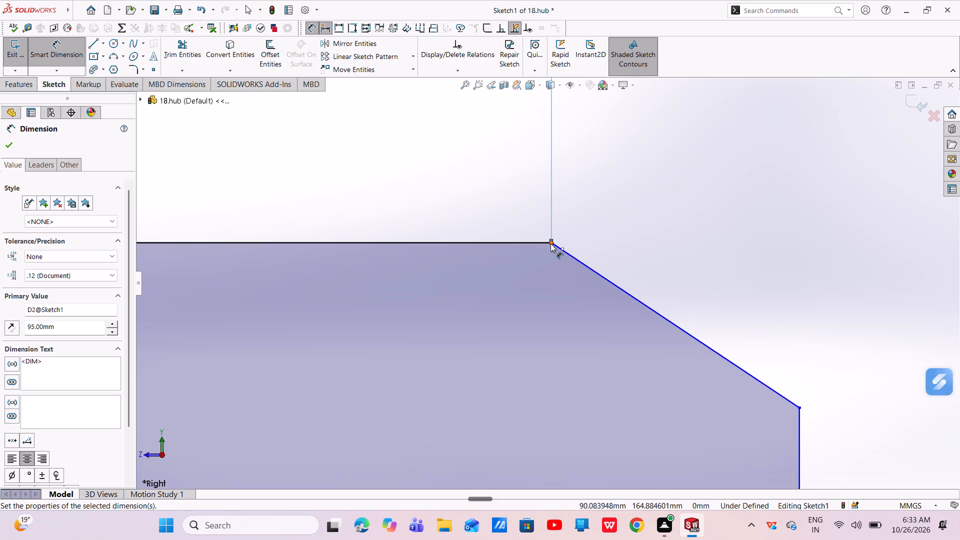
left_click(800, 443)
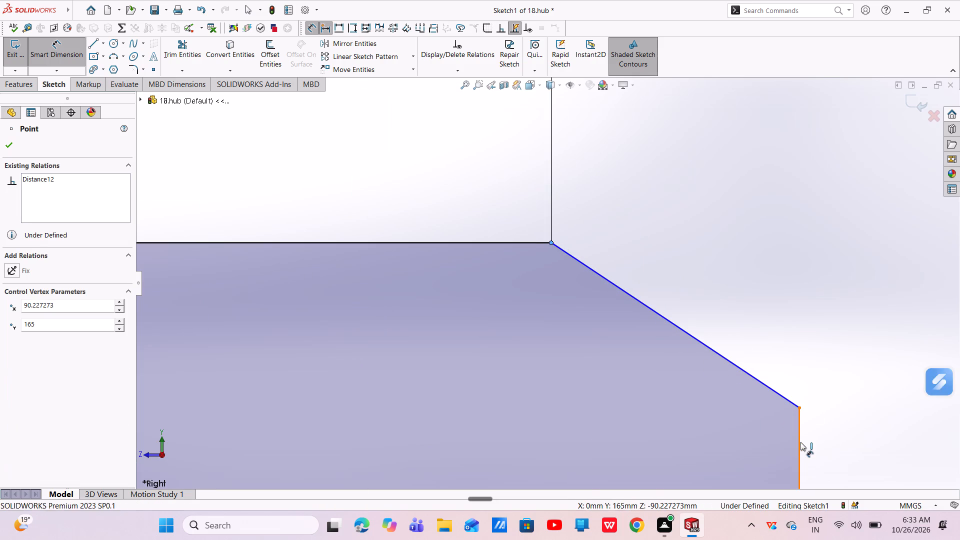
left_click(743, 141)
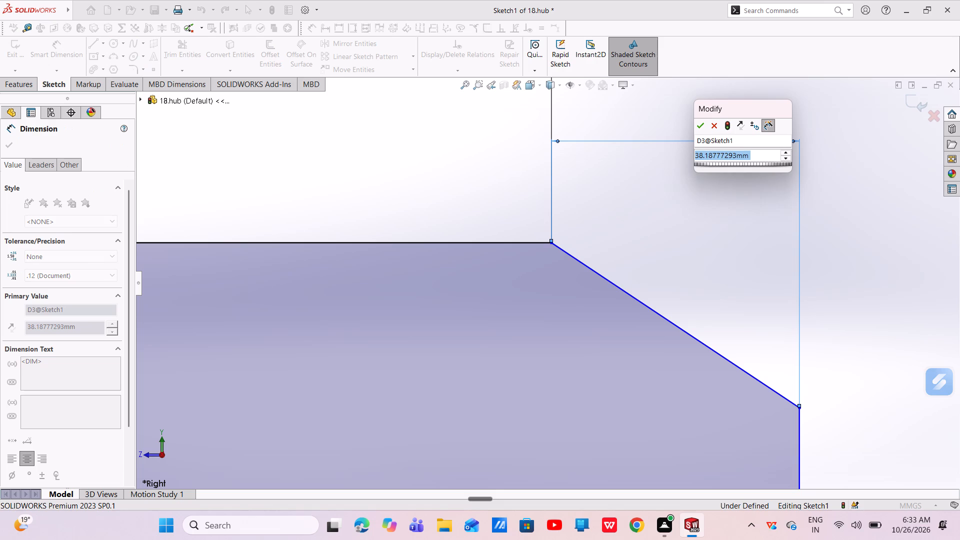
key("BackSpace")
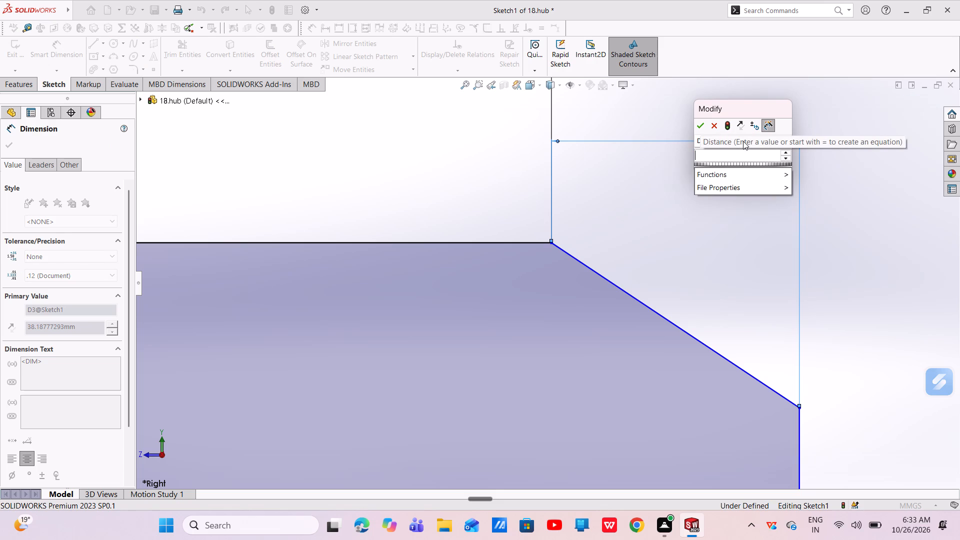
type("38")
key("Return")
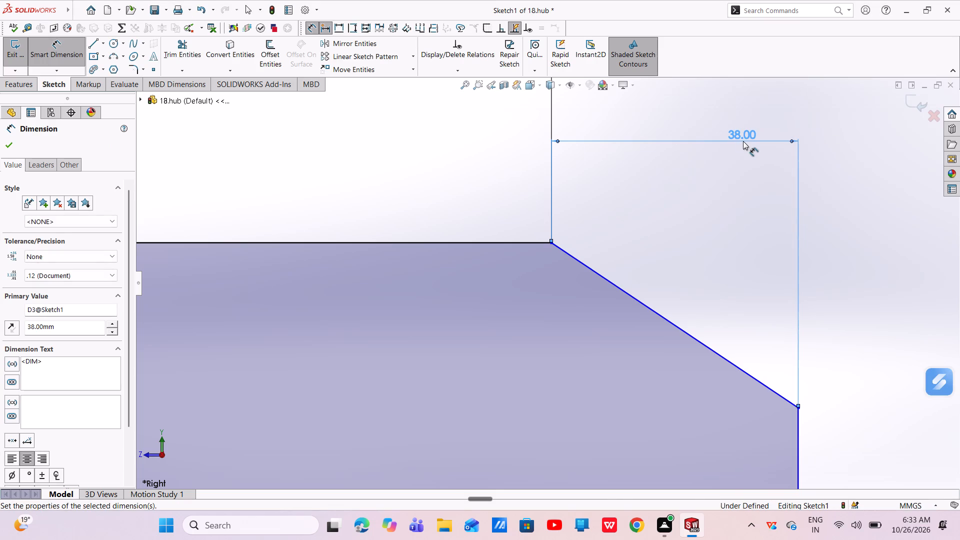
Dimension the angle between the profile's top horizontal edge and the sloped edge as 15°.
scroll(776, 320, "up", 10)
scroll(723, 406, "down", 2)
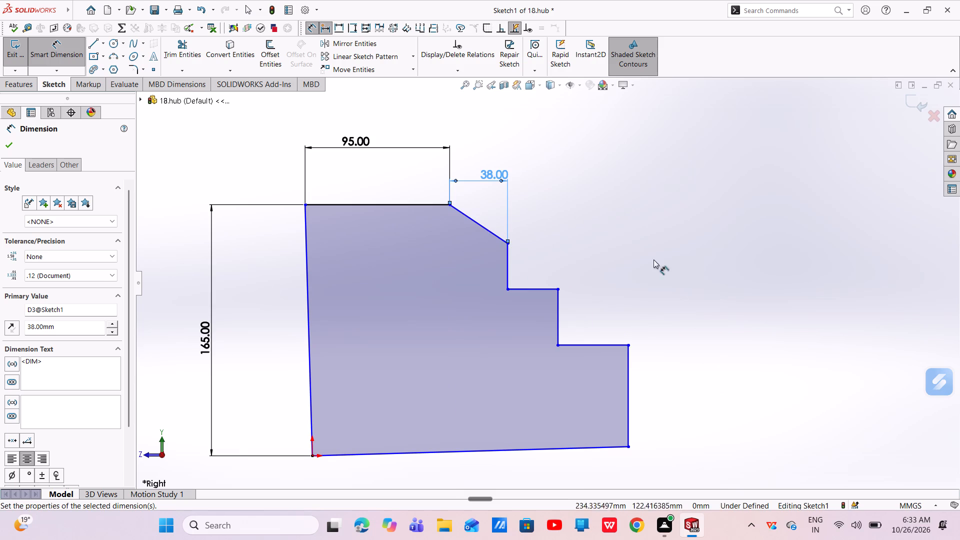
scroll(490, 212, "down", 6)
left_click(437, 267)
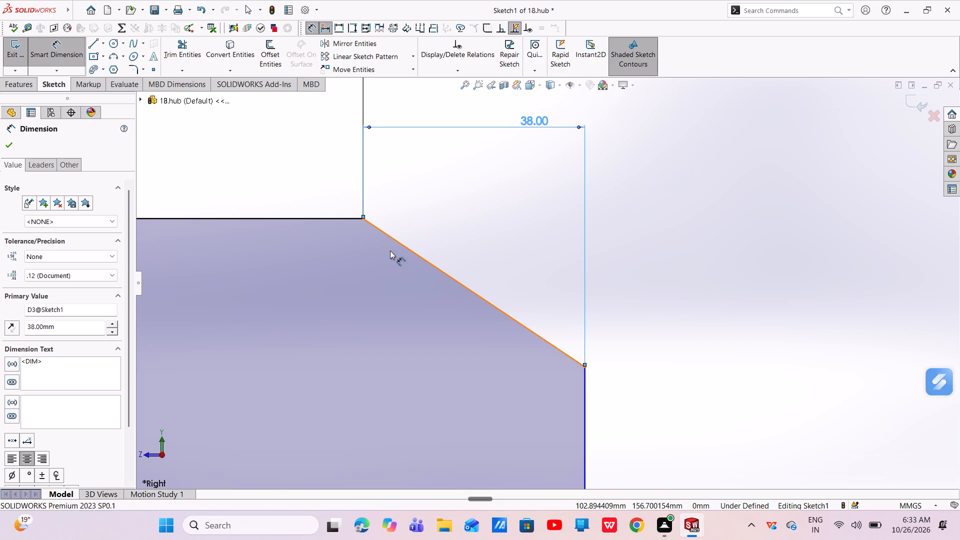
left_click(285, 220)
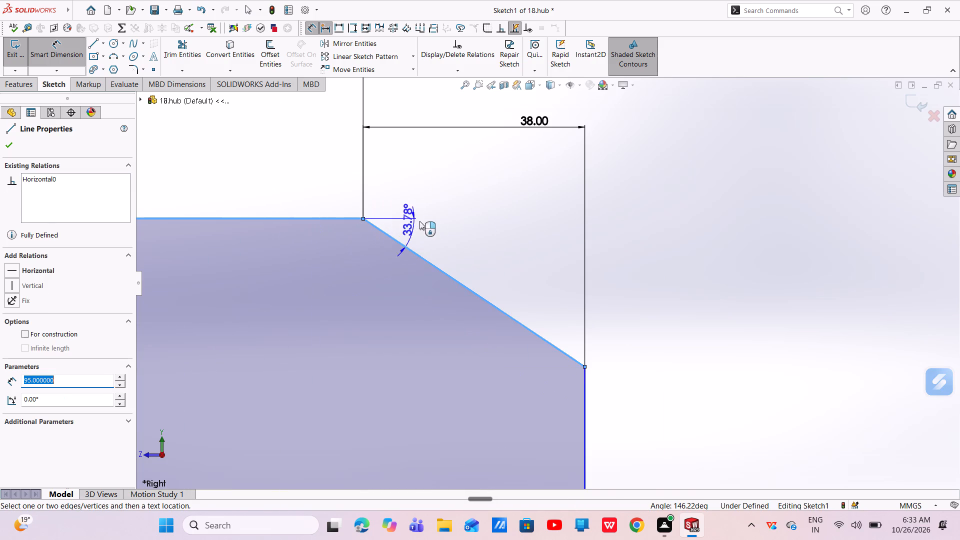
left_click(428, 221)
key("BackSpace")
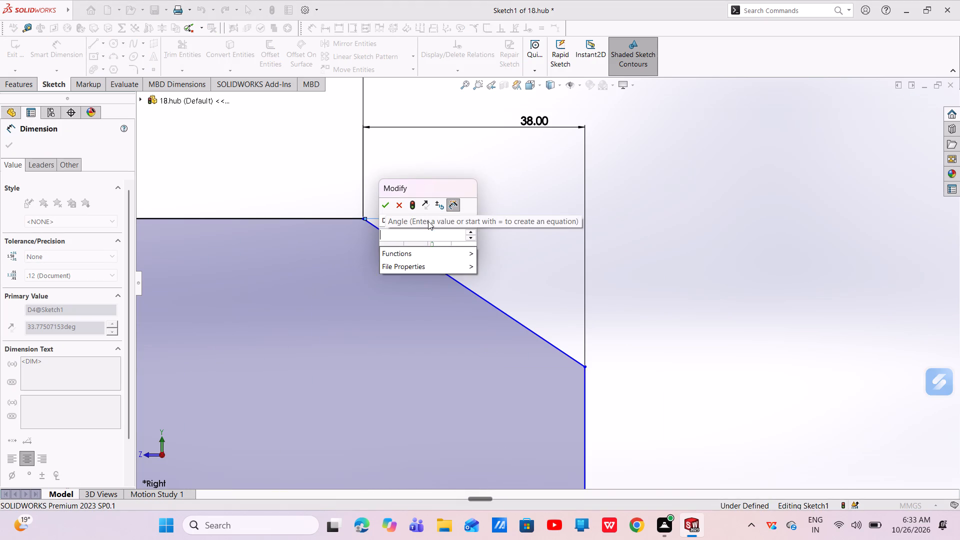
type("15")
key("Return")
Dimension the horizontal edge of the profile's upper step as 25 mm.
scroll(539, 336, "up", 3)
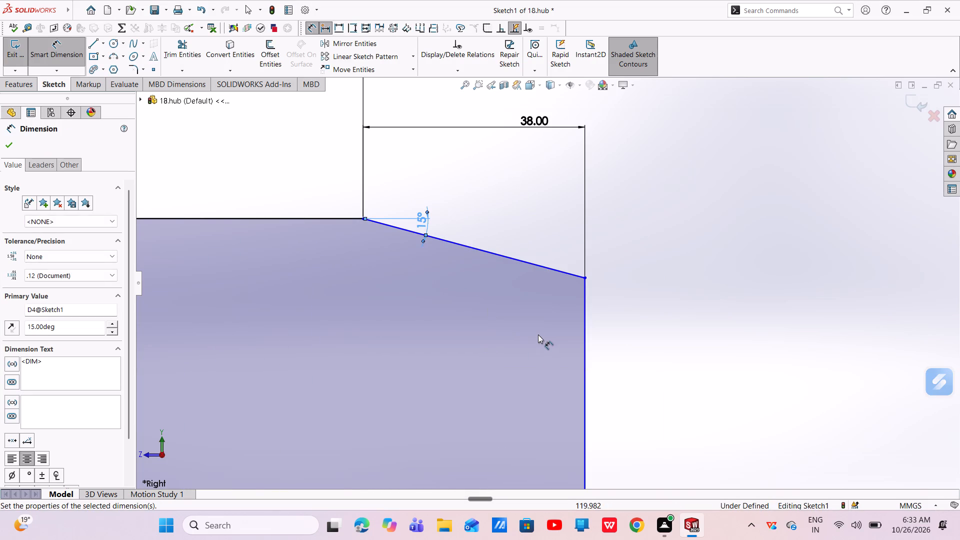
scroll(538, 334, "up", 4)
scroll(621, 302, "down", 3)
scroll(573, 321, "up", 5)
scroll(605, 349, "down", 2)
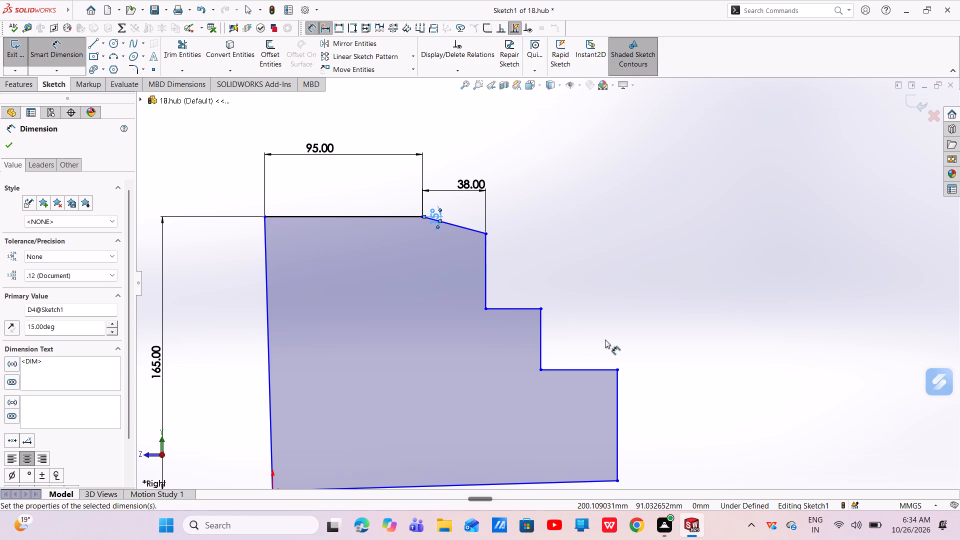
left_click(515, 307)
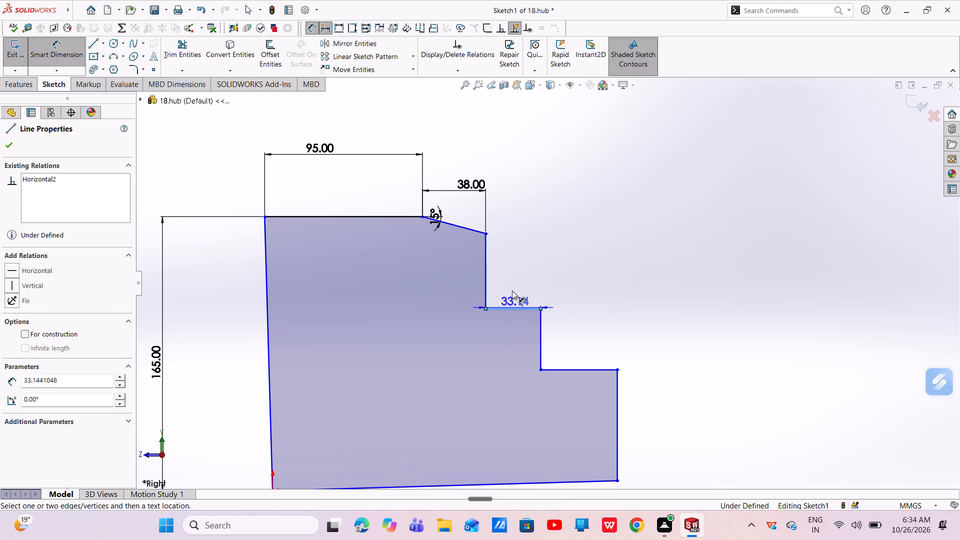
left_click(512, 289)
key("BackSpace")
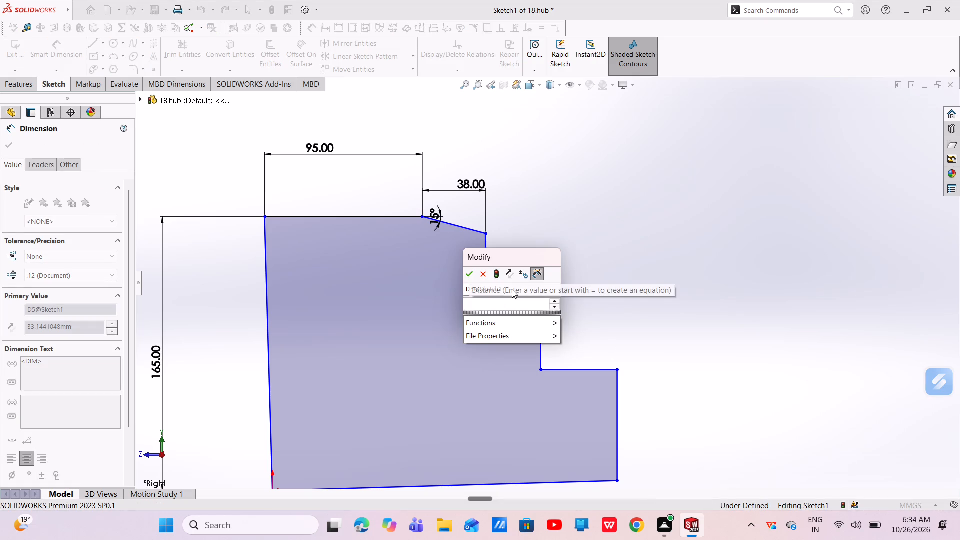
type("25")
key("Return")
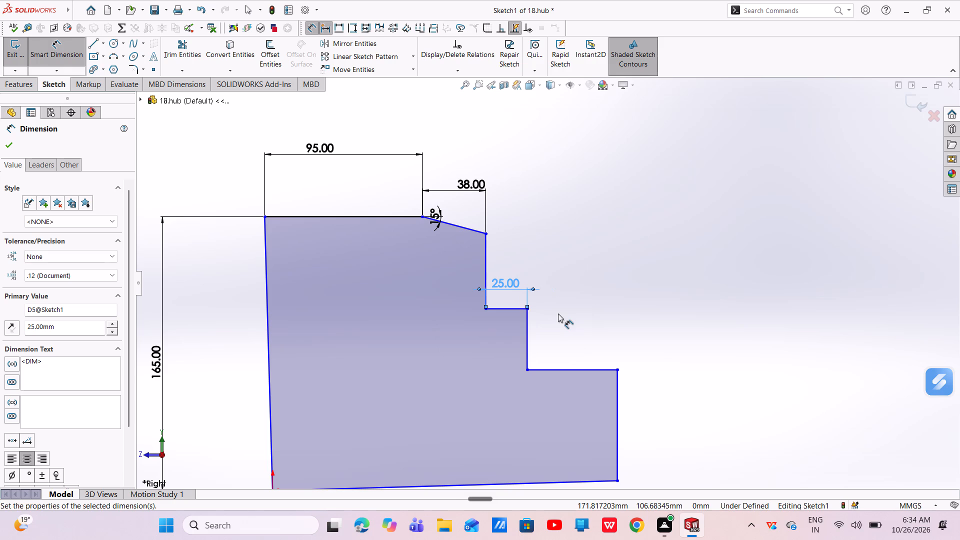
Dimension the horizontal edge of the profile's lower step as 25 mm.
left_click(581, 371)
left_click(578, 356)
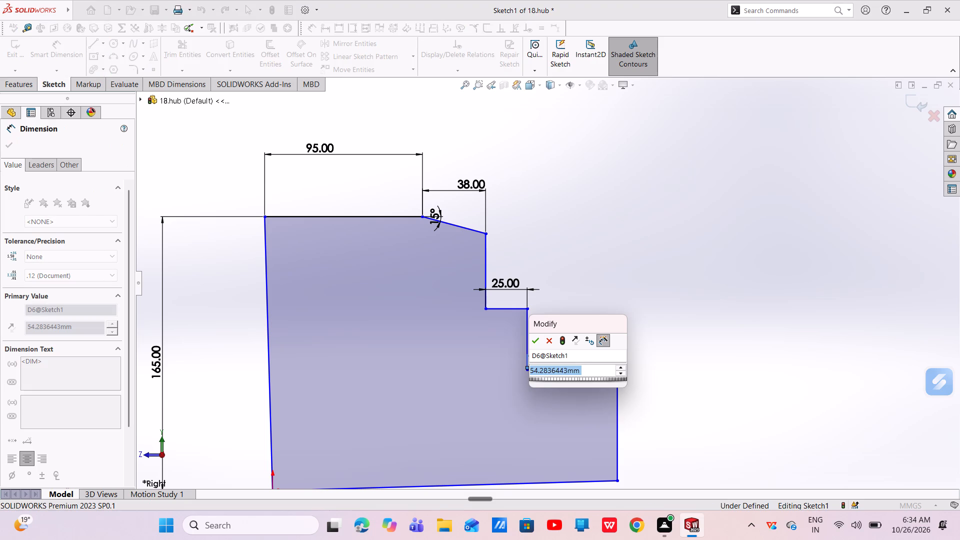
key("BackSpace")
type("25")
key("Return")
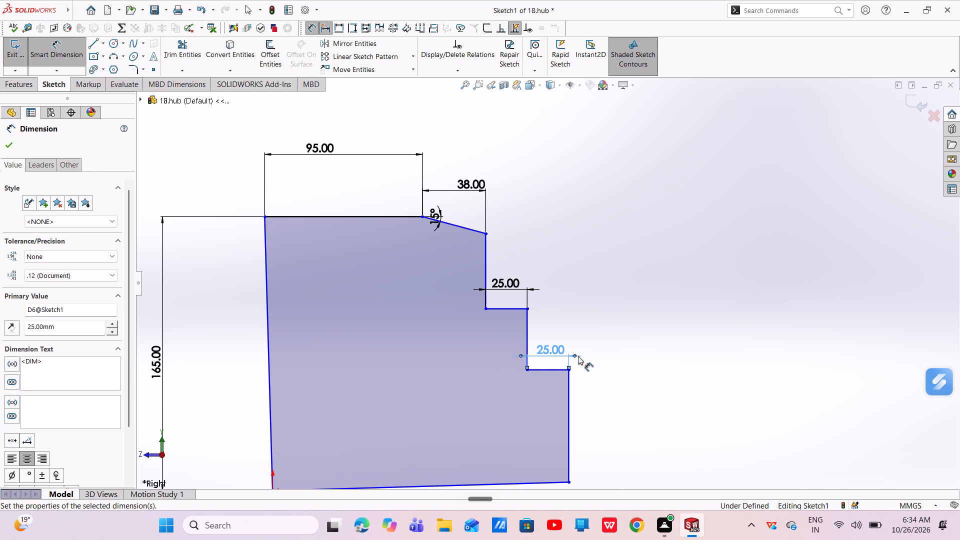
Dimension the profile's outermost vertical edge, below the lower step, as 50 mm.
left_click(567, 427)
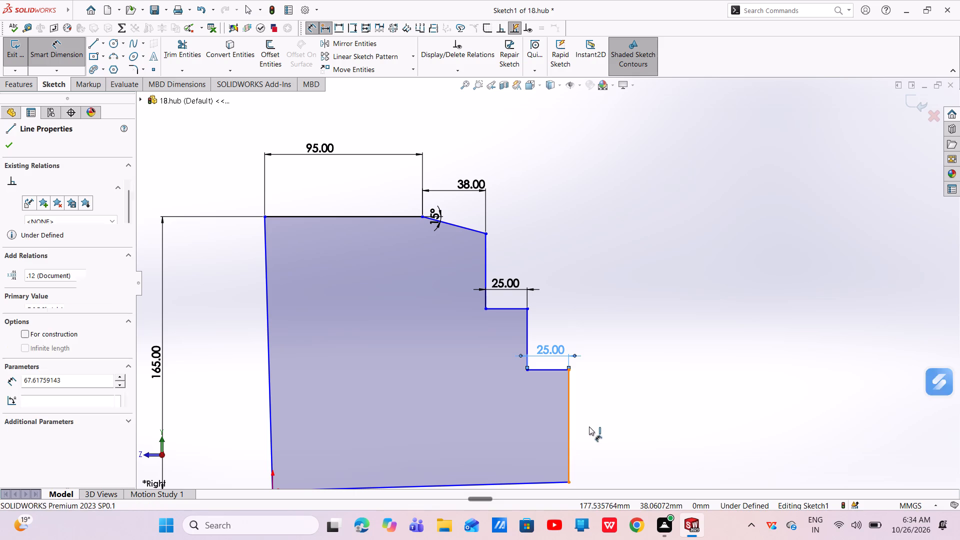
left_click(593, 427)
key("BackSpace")
type("50")
key("Return")
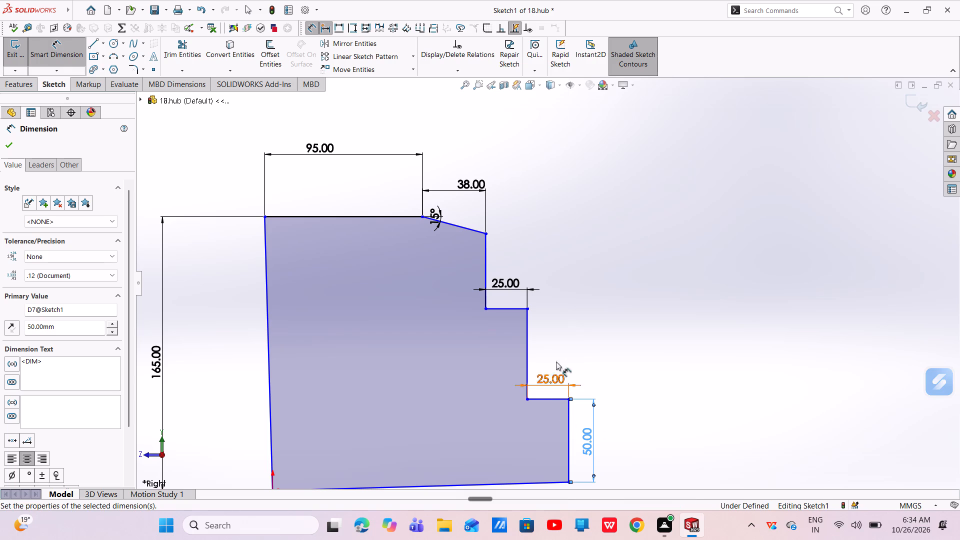
Dimension the vertical edge between the two steps as 25 mm and exit the sketch.
left_click(527, 358)
left_click(592, 360)
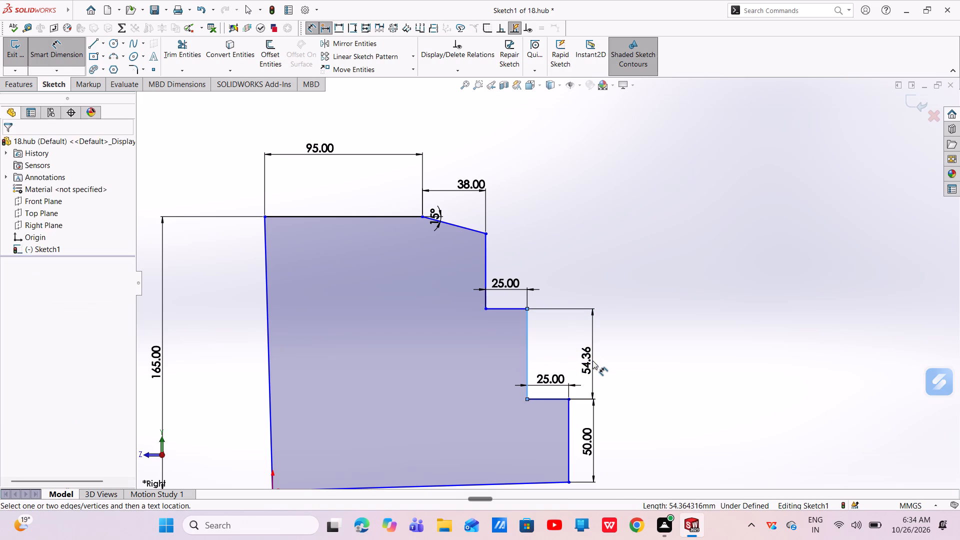
key("BackSpace")
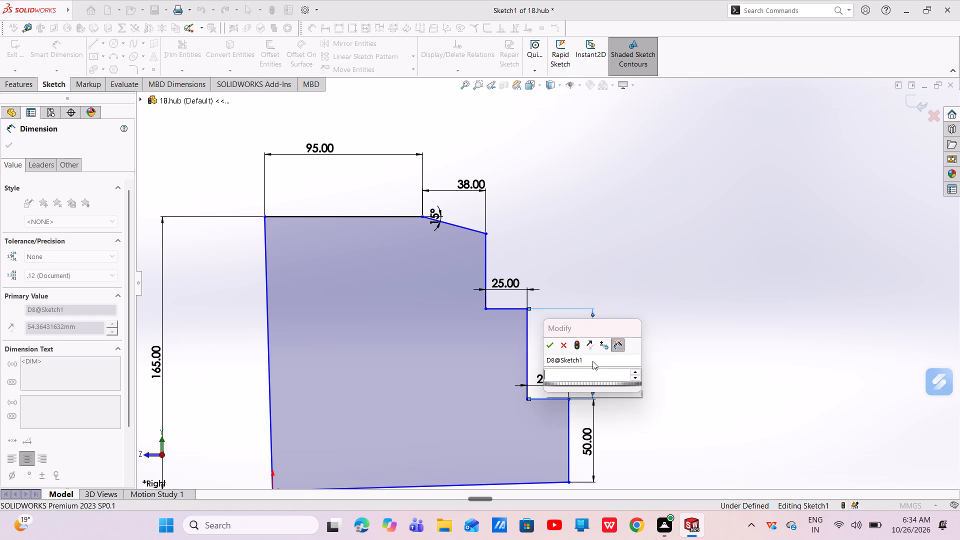
type("25")
key("Return")
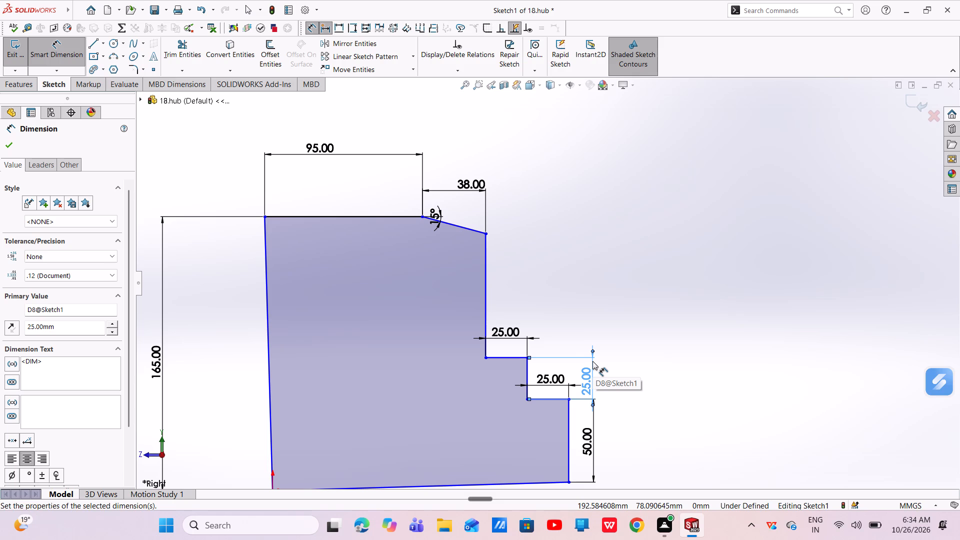
left_click(10, 148)
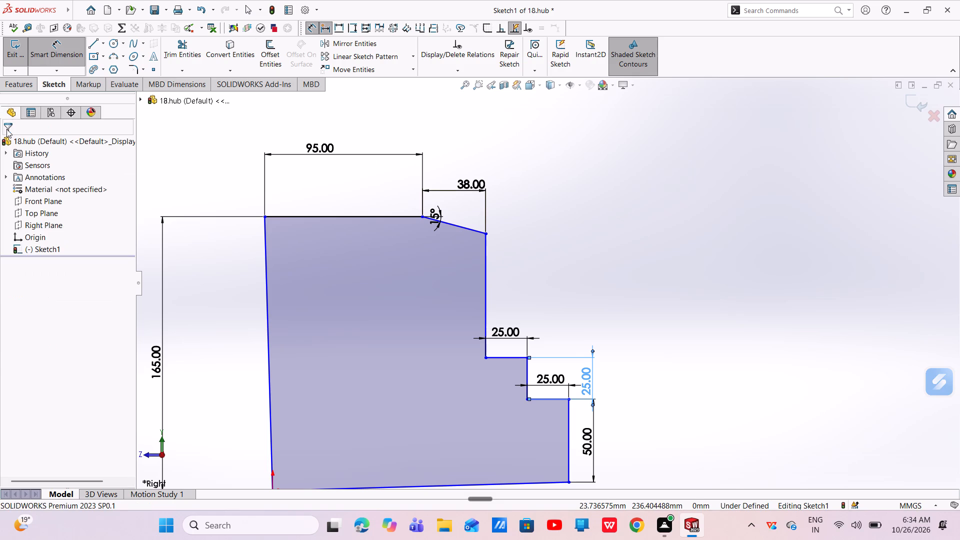
left_click(12, 82)
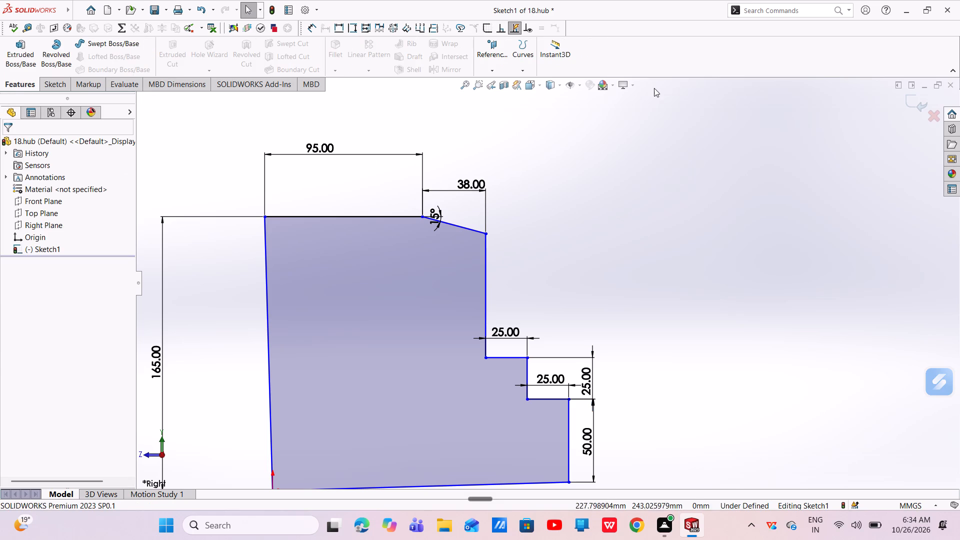
left_click(906, 99)
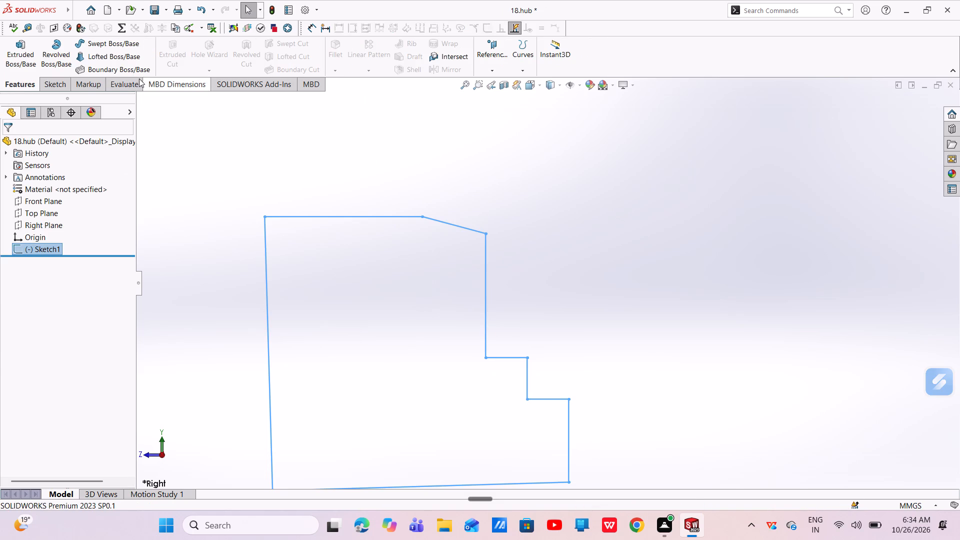
Revolve the profile 360° about its bottom edge running from the origin.
left_click(51, 52)
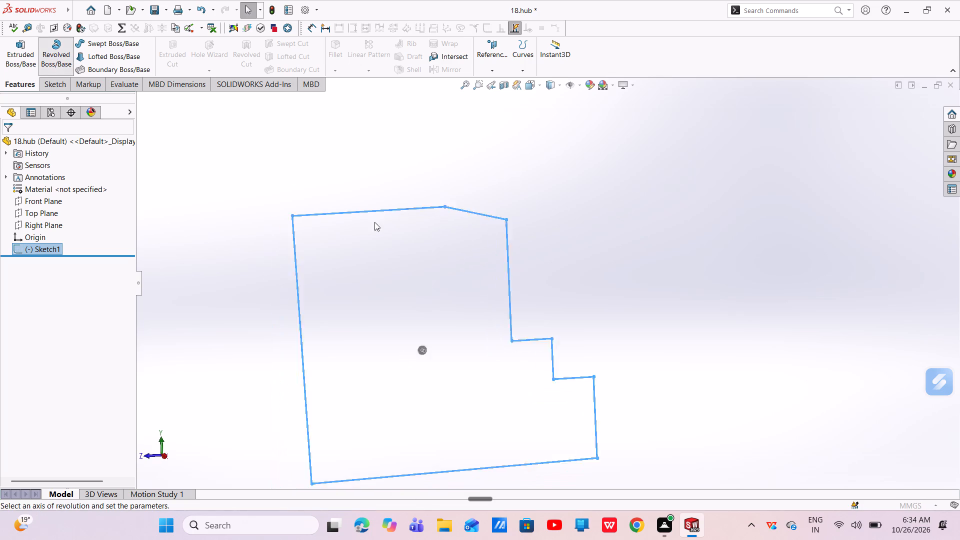
left_click(569, 372)
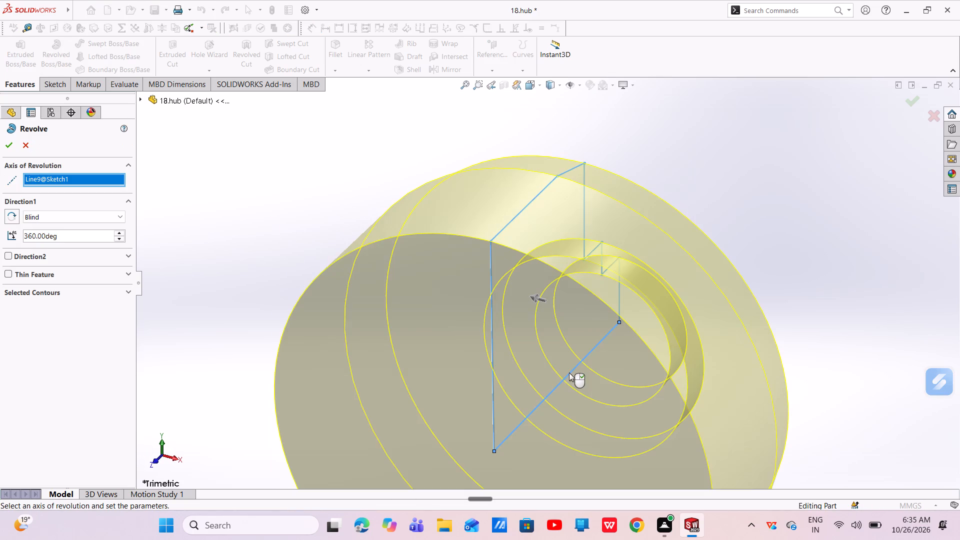
left_click(6, 143)
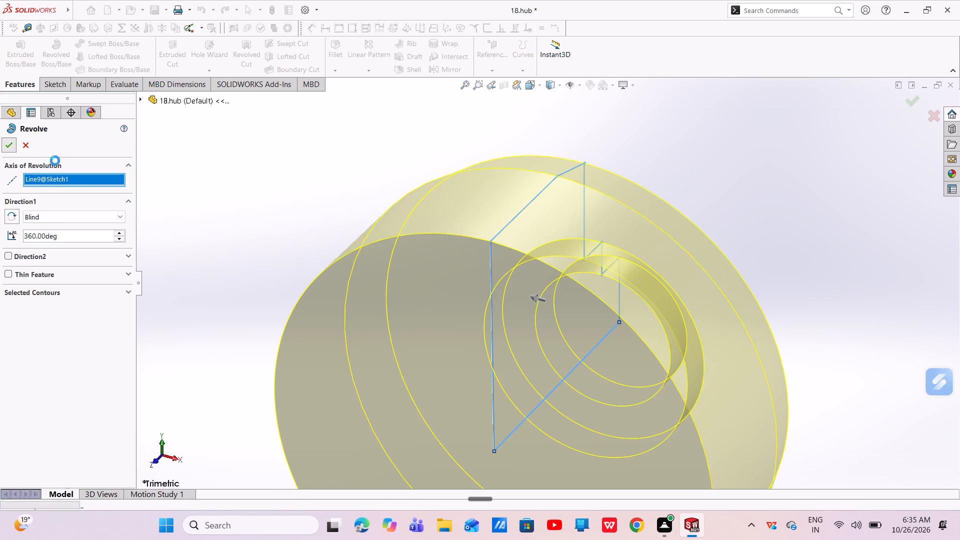
Chamfer the outer end edge of the hub's smallest cylindrical step by 4 mm at 45°.
scroll(414, 283, "up", 4)
middle_click_drag(535, 318, 469, 444)
scroll(515, 325, "up", 1)
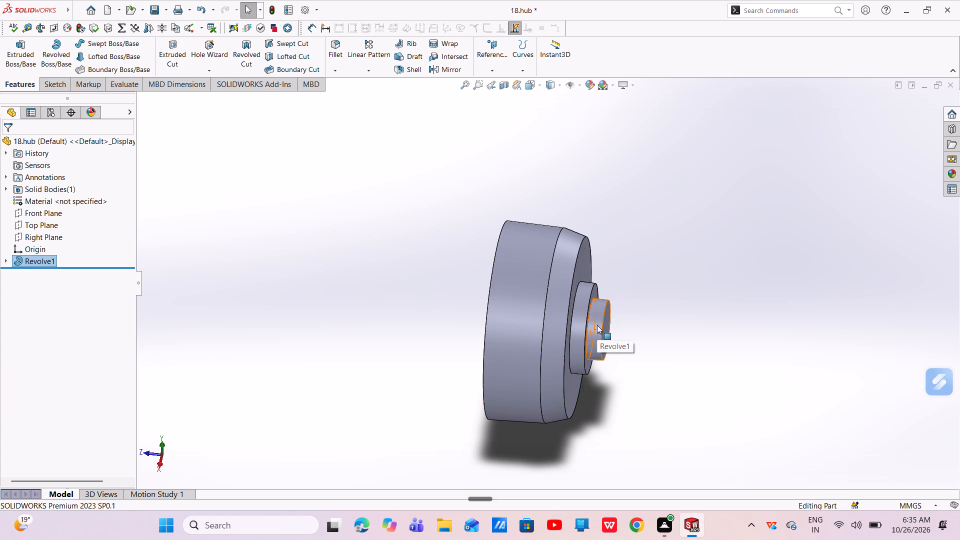
left_click(336, 70)
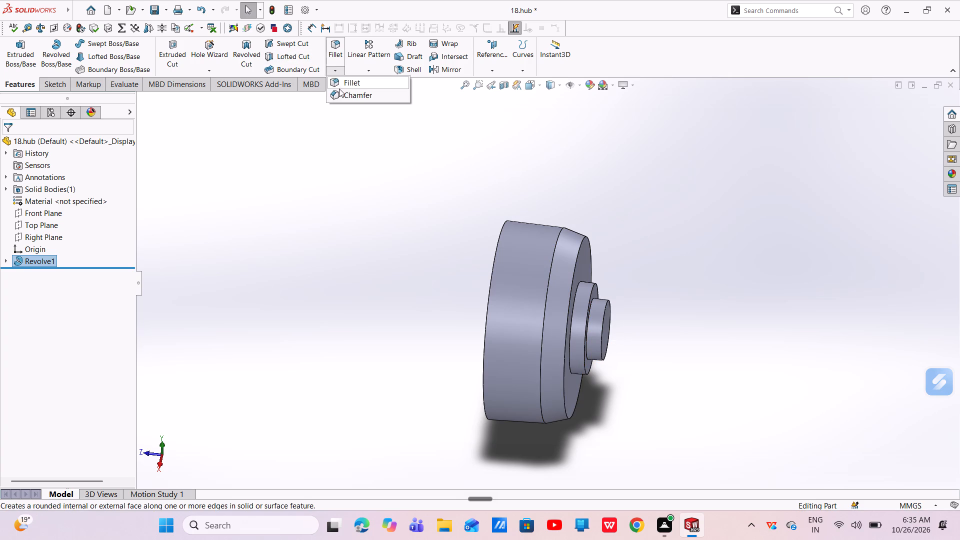
left_click(341, 94)
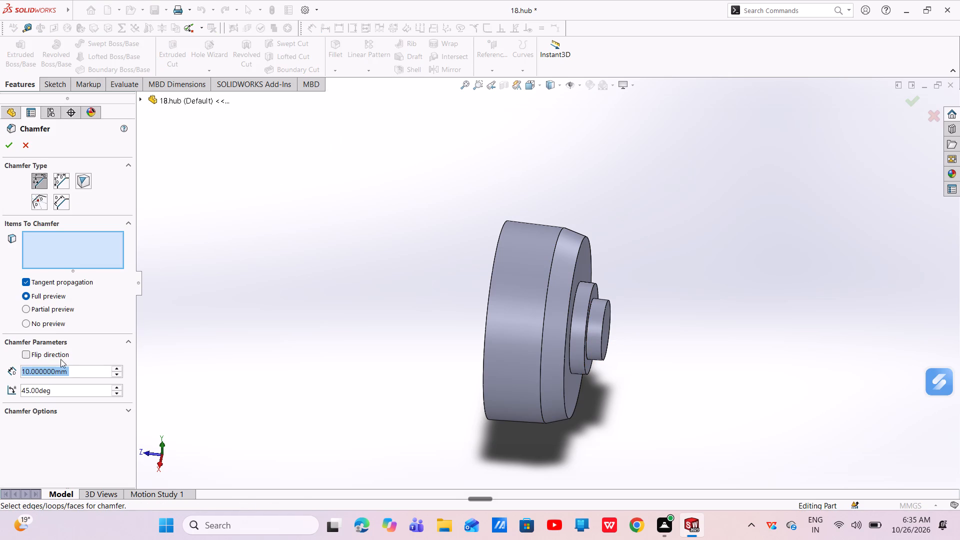
key("BackSpace")
key("4")
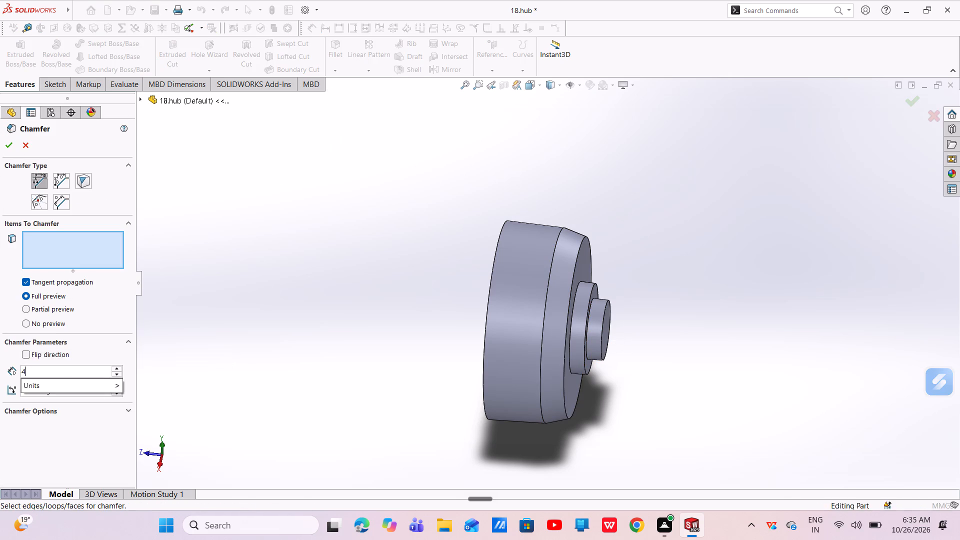
key("Return")
scroll(488, 355, "down", 6)
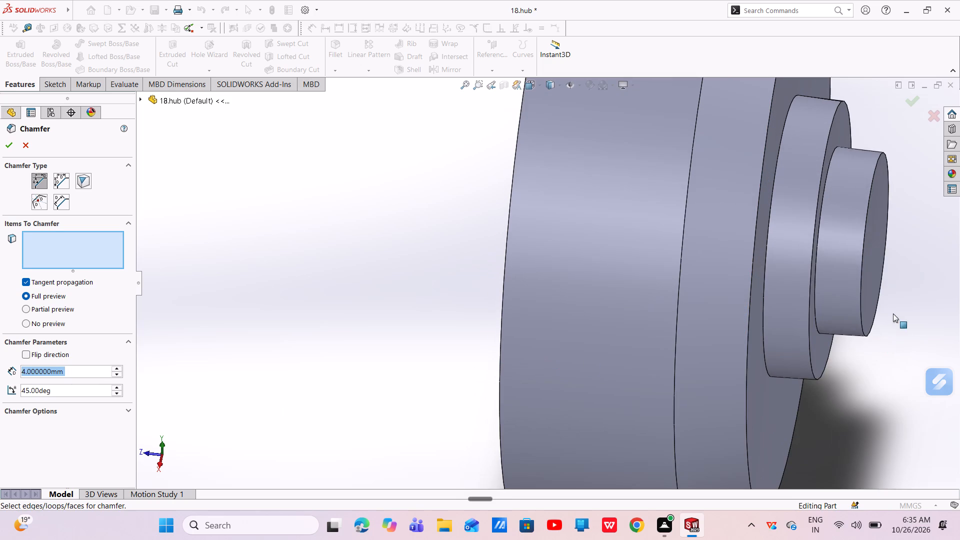
left_click(860, 292)
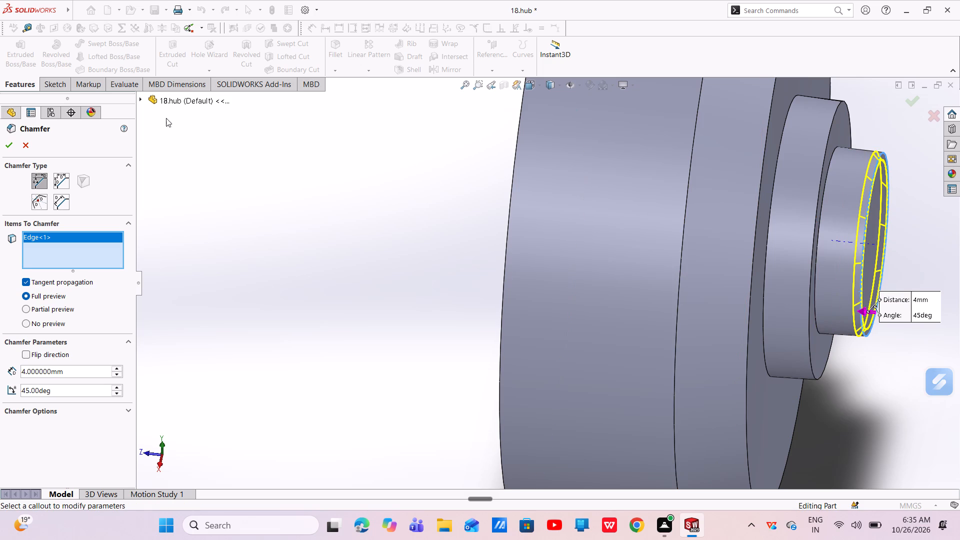
left_click(3, 146)
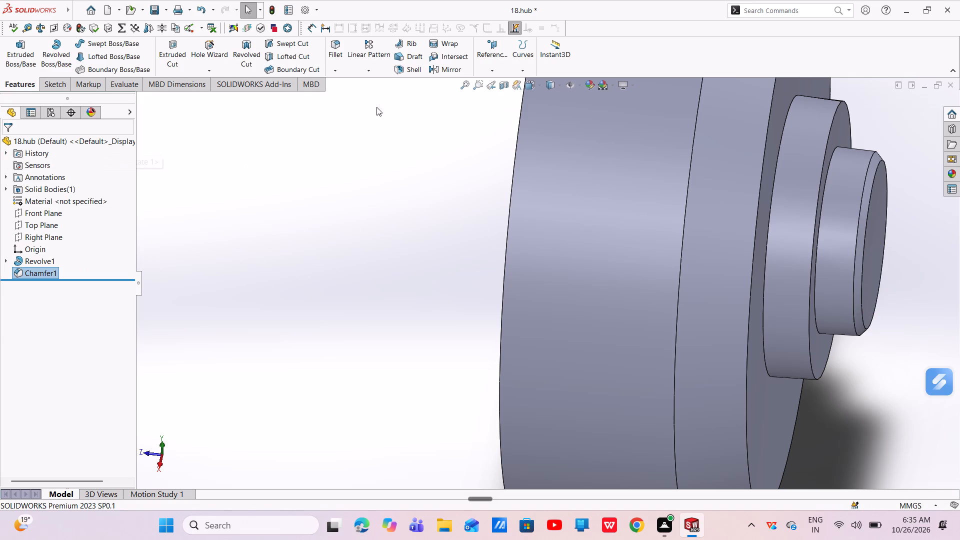
Fillet the middle cylindrical step's outer end edge and the edge where the smallest step meets it with a 3.5 mm radius.
left_click(337, 45)
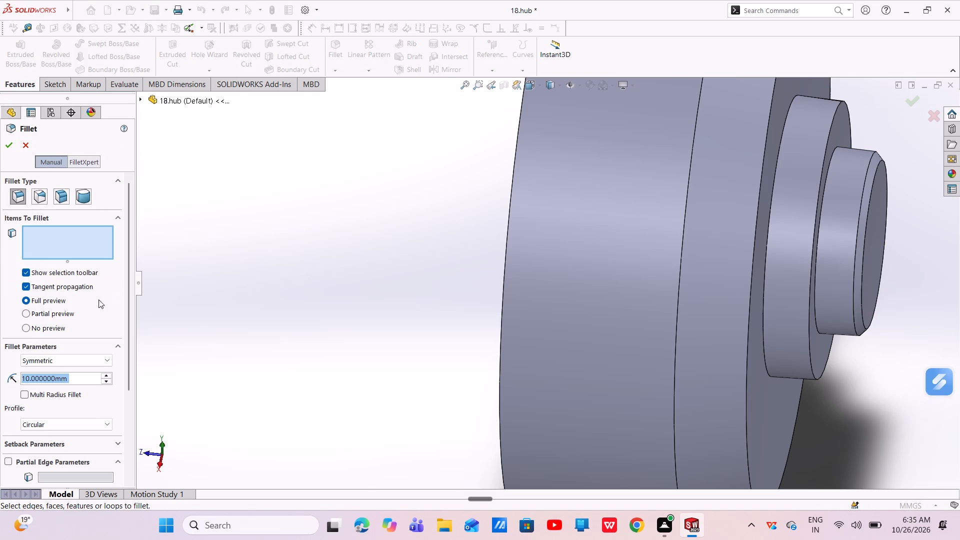
key("BackSpace")
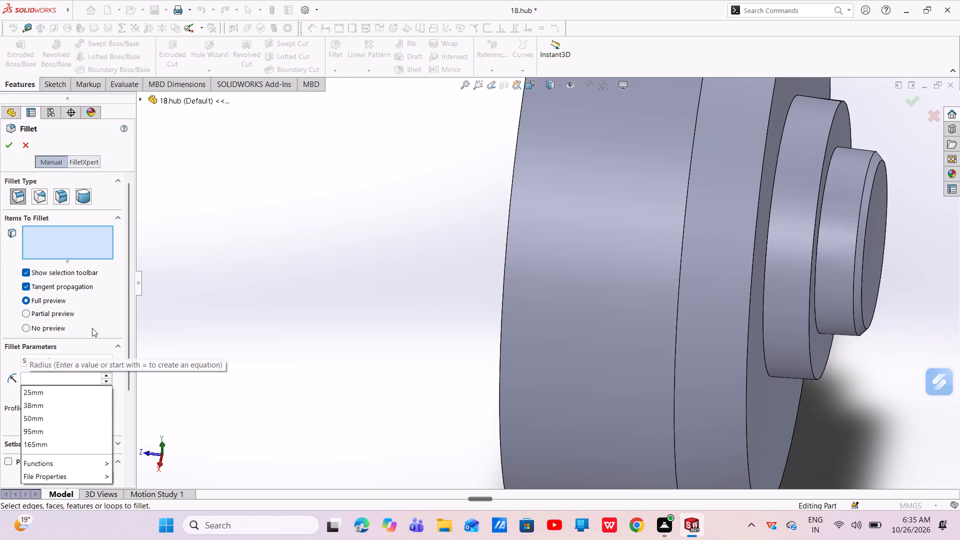
type("3.5")
key("Return")
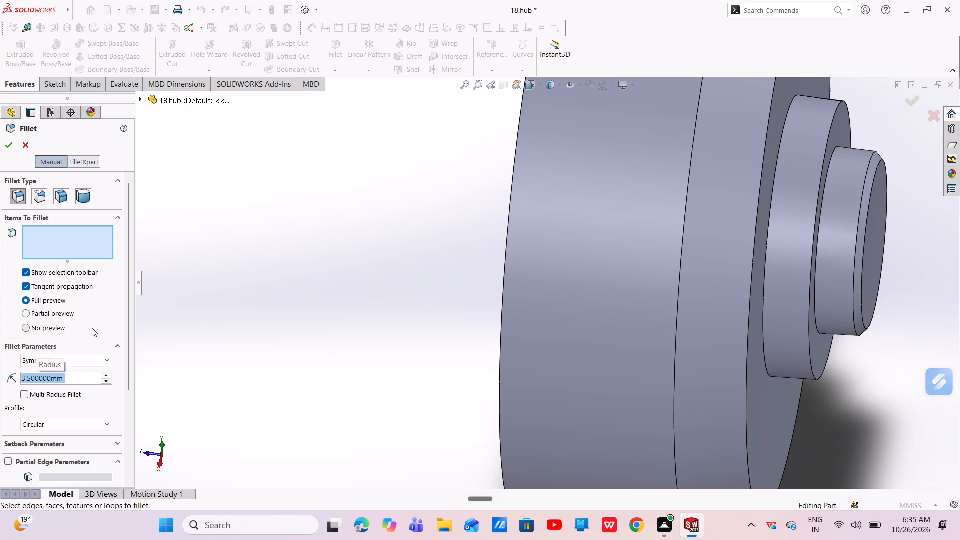
left_click(810, 267)
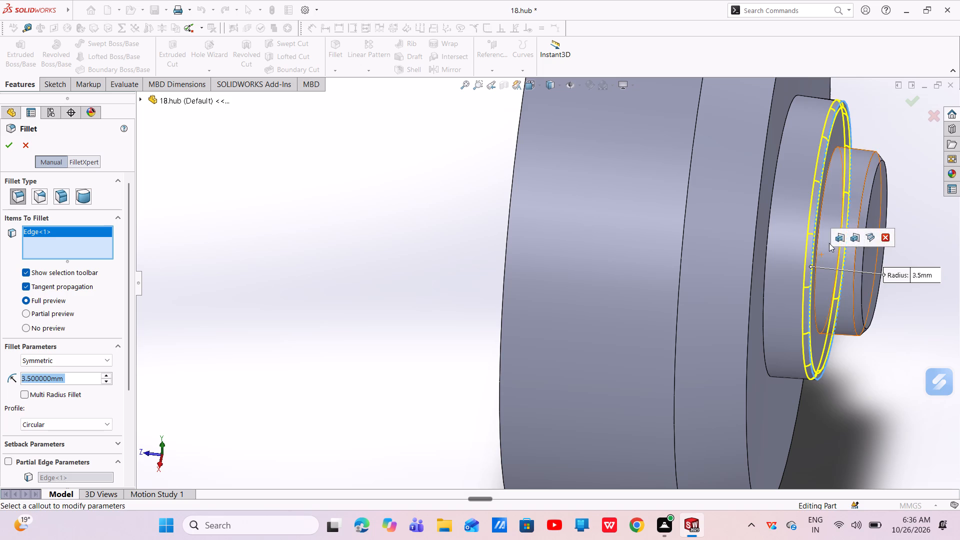
scroll(827, 243, "down", 2)
scroll(827, 243, "up", 2)
scroll(827, 243, "down", 4)
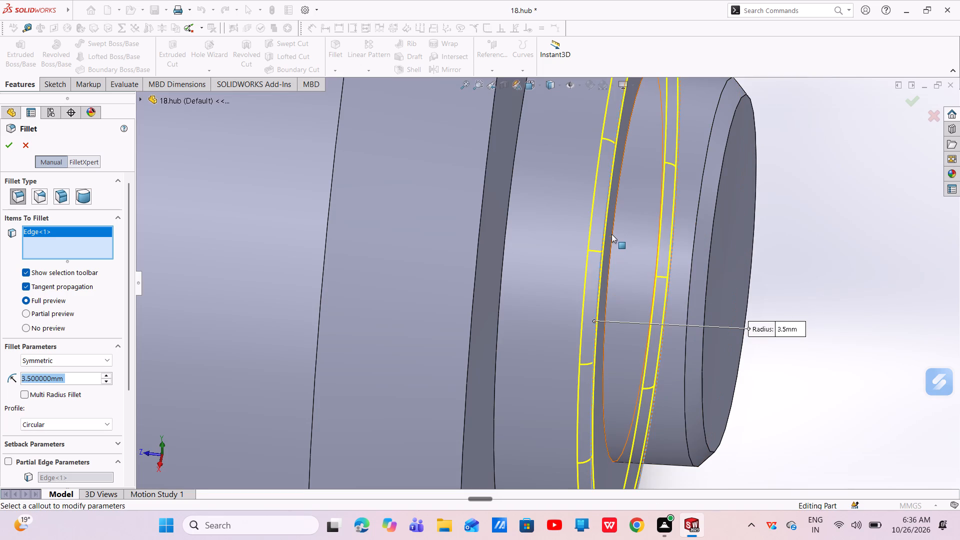
left_click(612, 236)
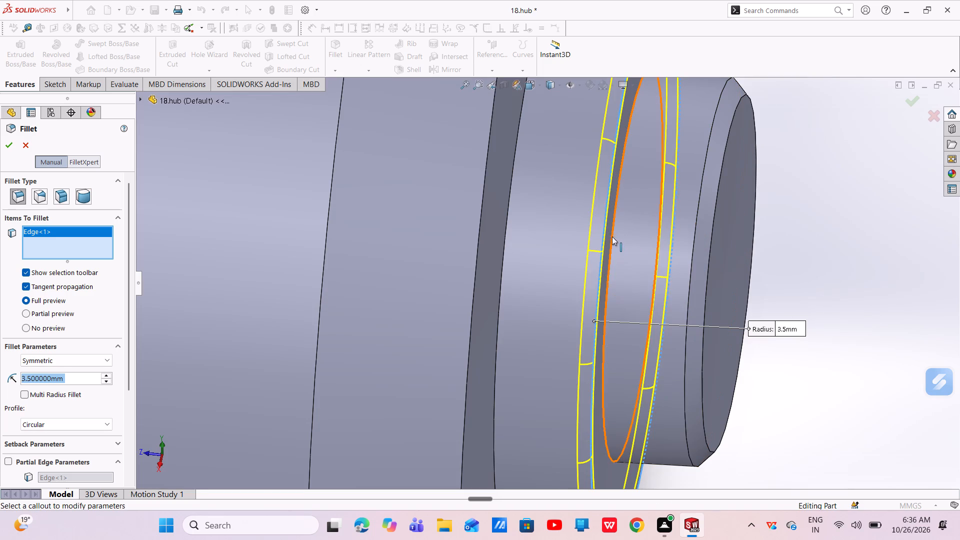
scroll(612, 236, "up", 5)
middle_click_drag(627, 252, 572, 268)
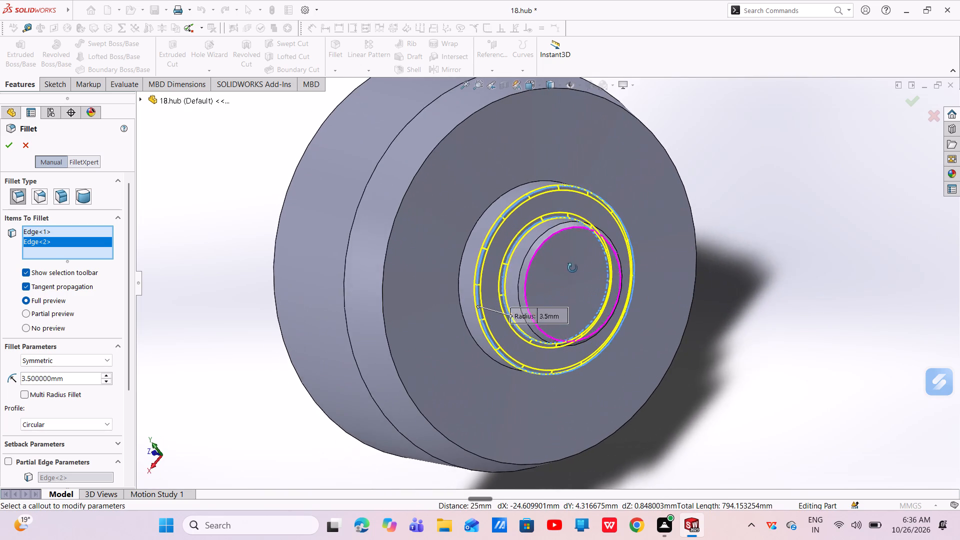
middle_click_drag(572, 268, 570, 268)
left_click(4, 146)
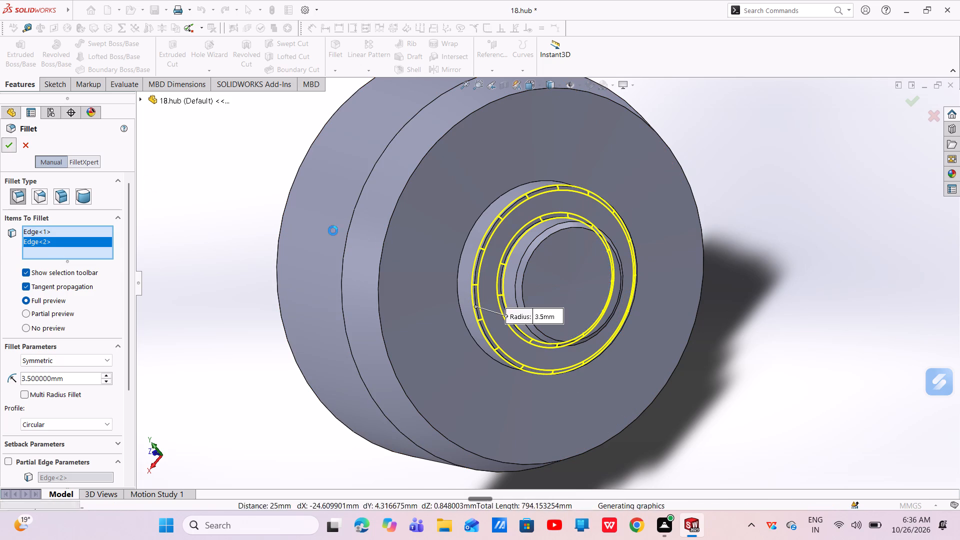
On the Top Plane, sketch a circle about 61 mm in diameter beyond the hub's large flat end, centred directly below the origin.
scroll(536, 220, "down", 4)
scroll(498, 272, "up", 3)
middle_click_drag(516, 309, 562, 345)
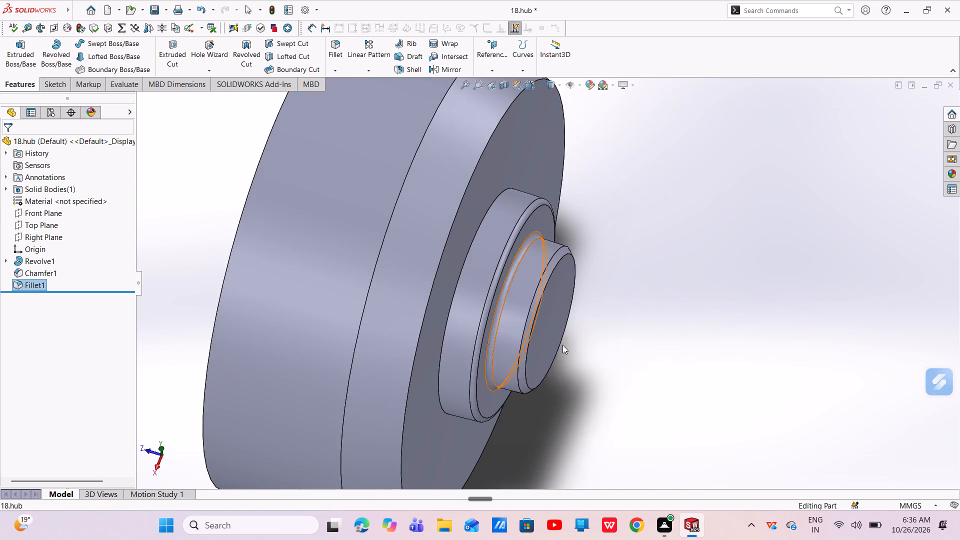
scroll(520, 288, "up", 3)
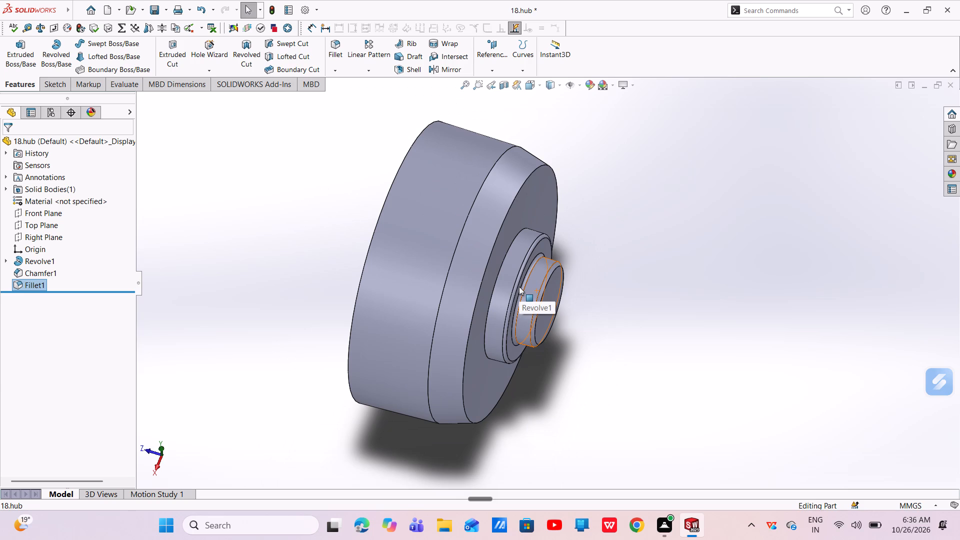
left_click(35, 224)
left_click(44, 204)
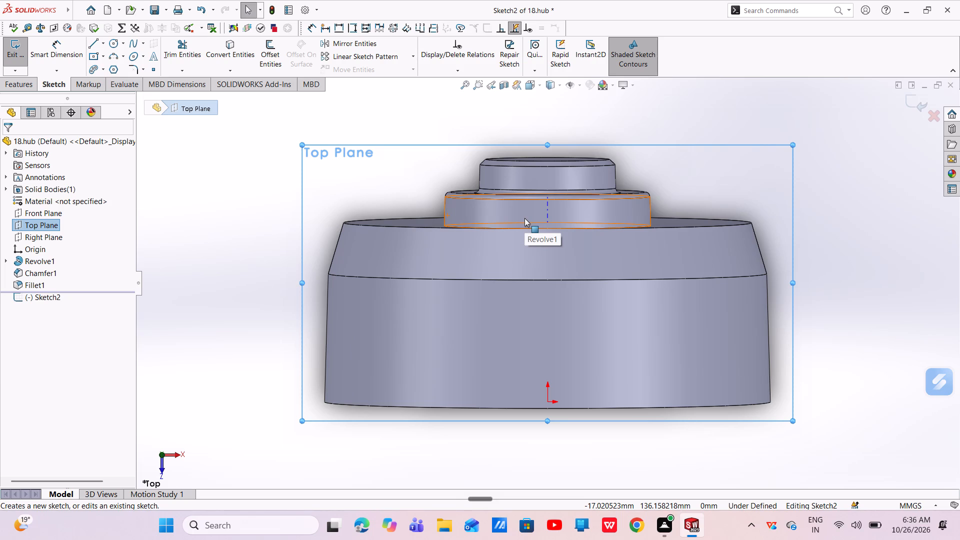
scroll(540, 299, "up", 5)
scroll(579, 385, "down", 3)
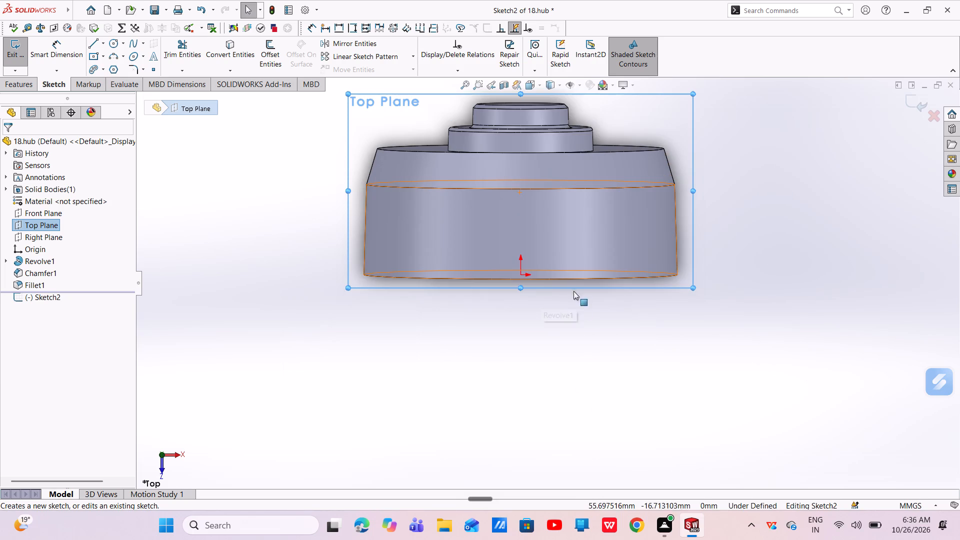
left_click(112, 42)
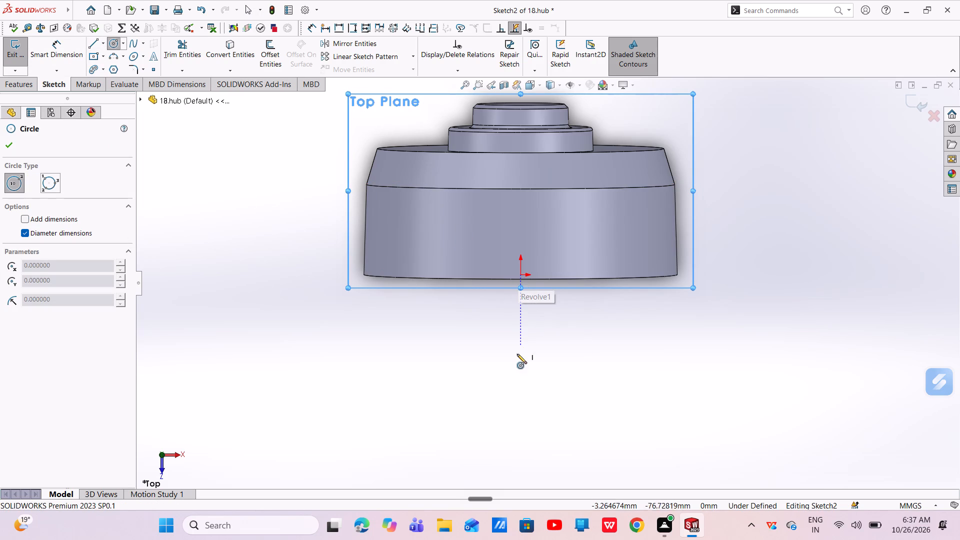
left_click(521, 366)
left_click(543, 384)
right_click(543, 384)
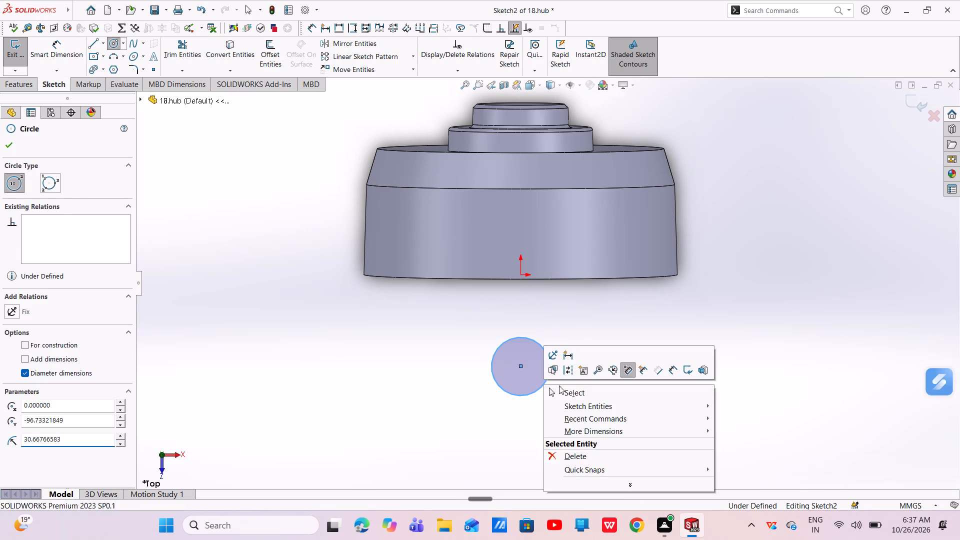
left_click(569, 388)
Dimension the circle's diameter as 75 mm.
left_click(58, 48)
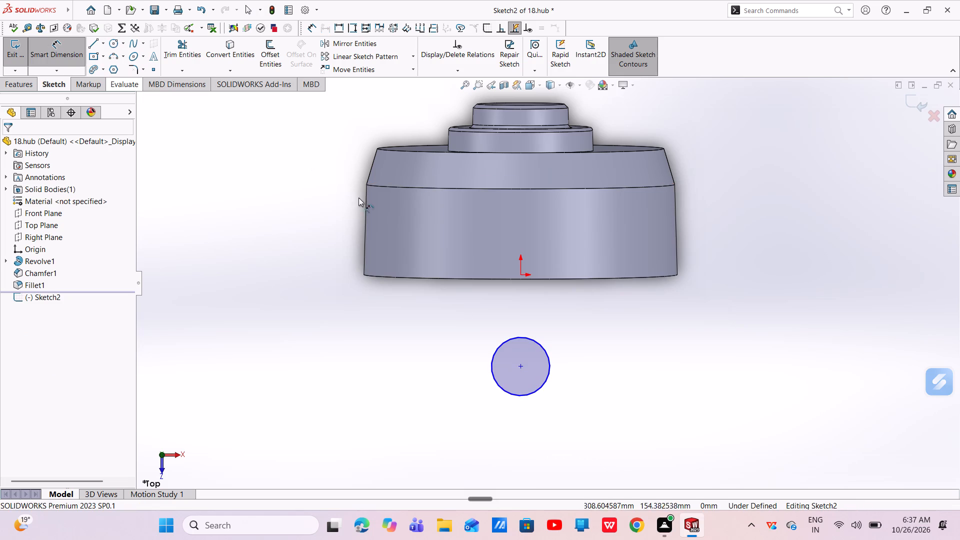
left_click(548, 371)
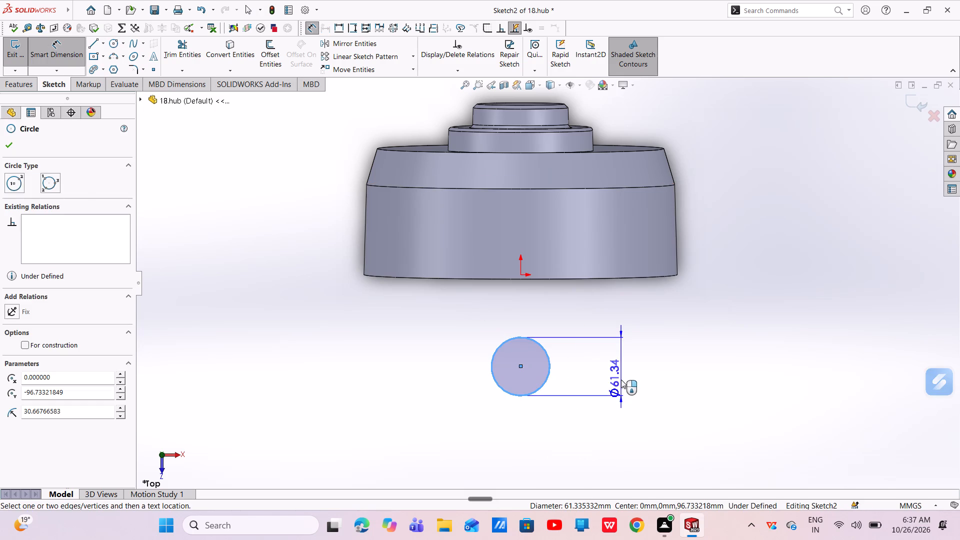
left_click(621, 379)
key("BackSpace")
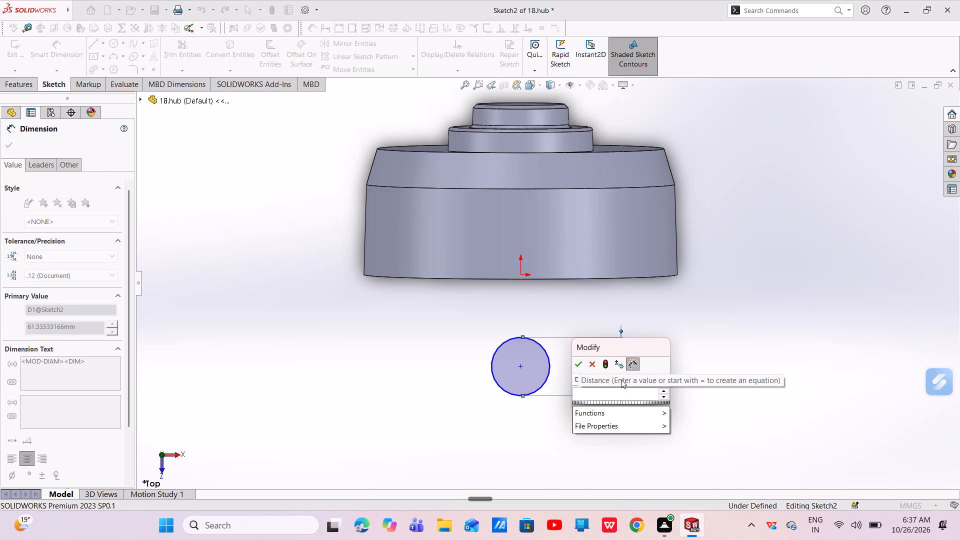
type("75")
key("Return")
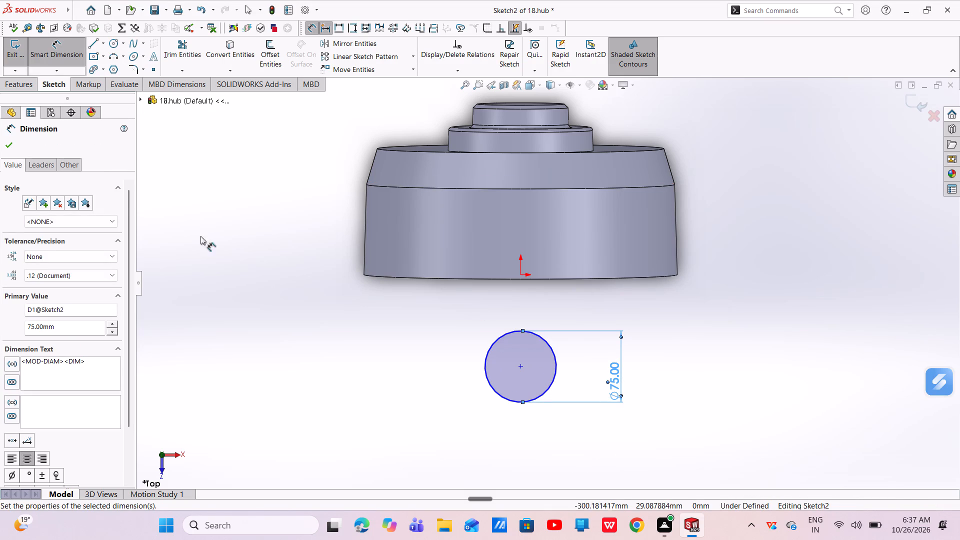
left_click(5, 144)
Add a vertical relation between the circle's centre and the origin.
scroll(558, 330, "down", 4)
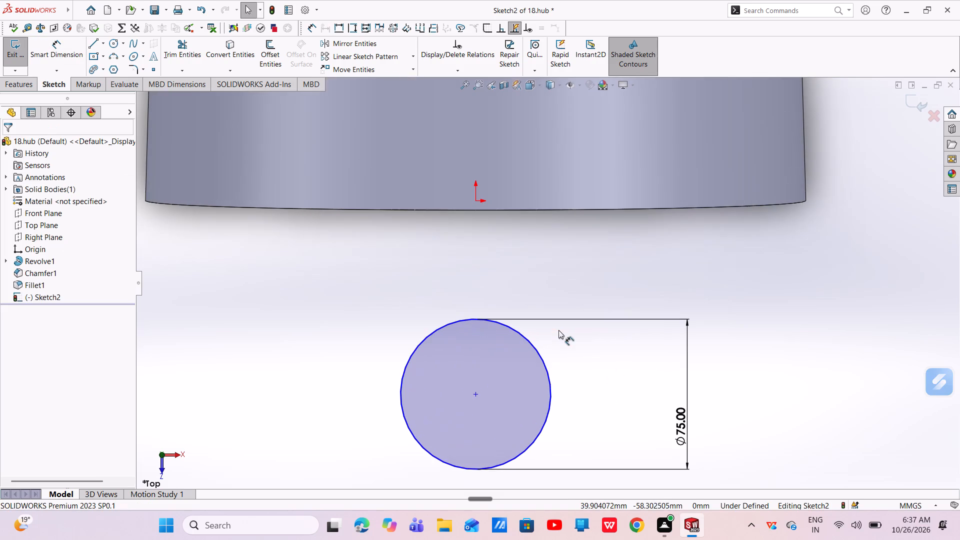
left_click(476, 395)
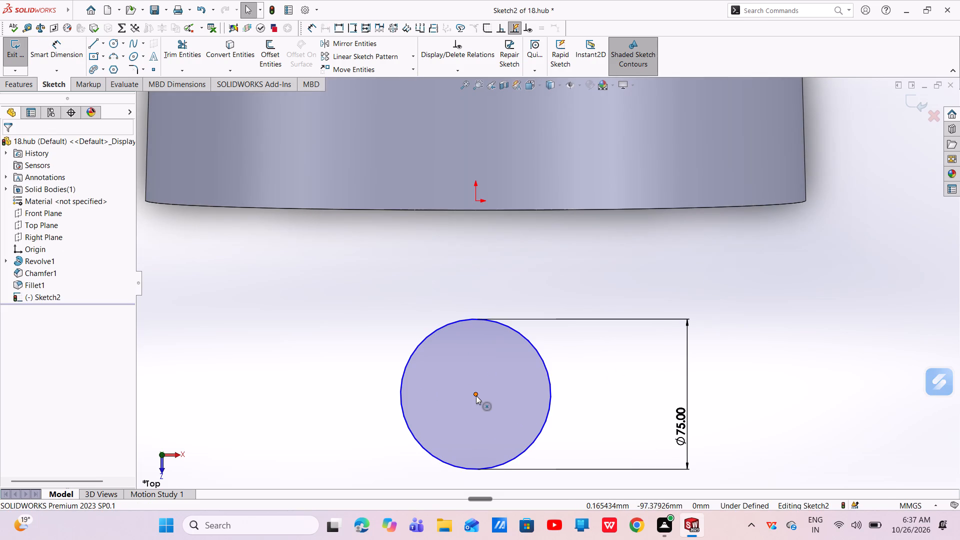
left_click(476, 202, "ctrl")
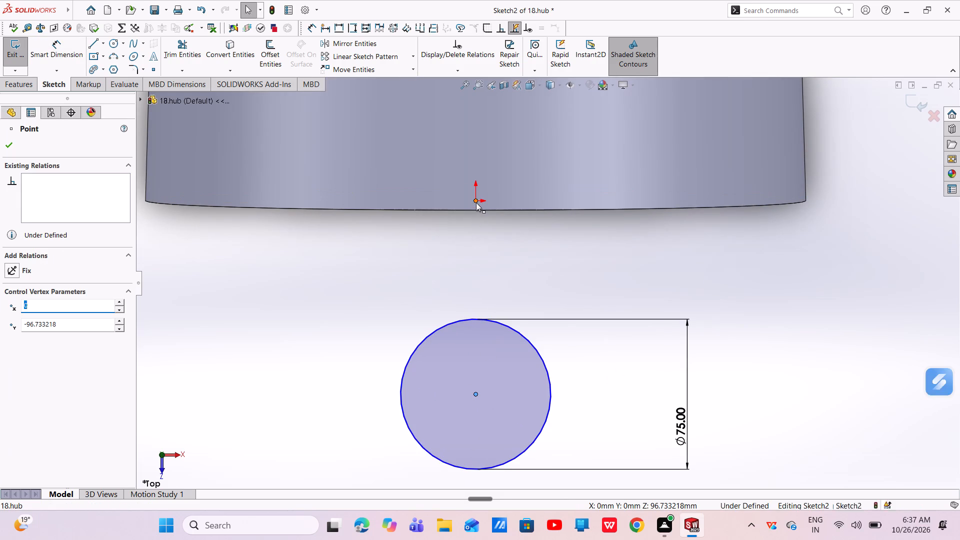
left_click(521, 161)
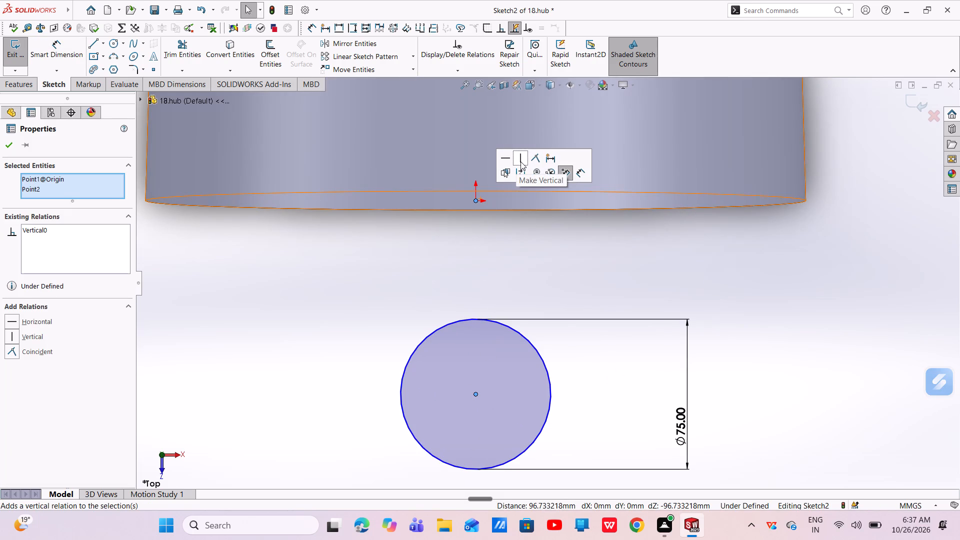
left_click(518, 160)
key("Escape")
key("Escape")
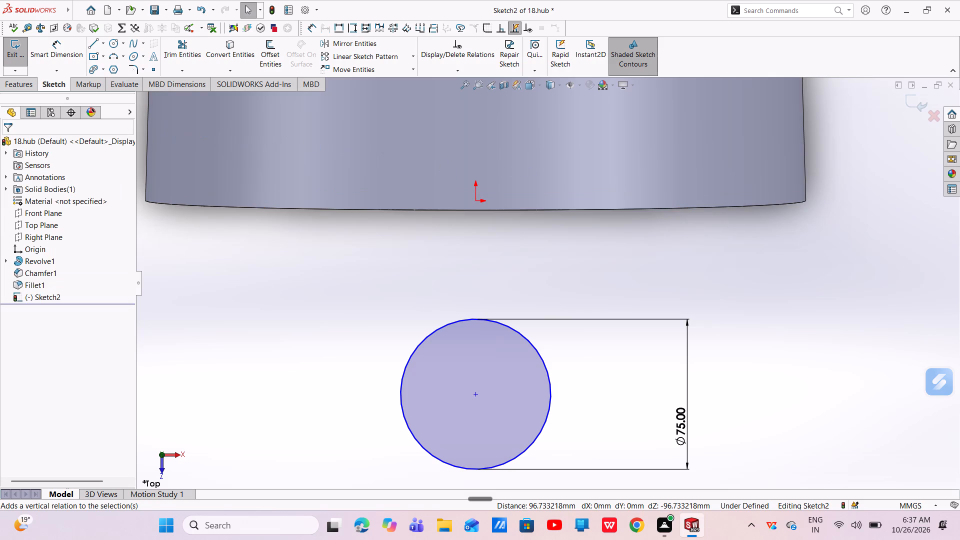
Dimension the distance from the origin to the circle's centre as 75 mm.
left_click(75, 52)
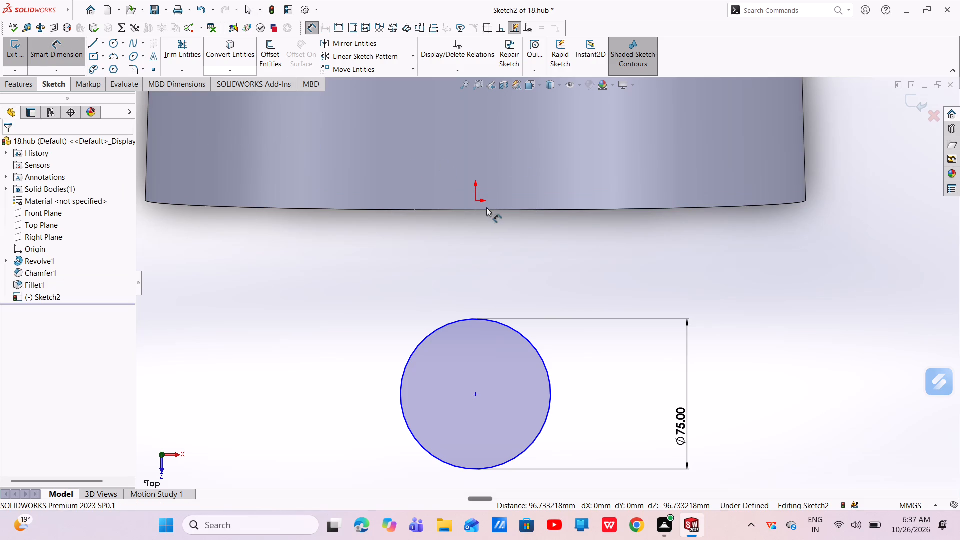
left_click(475, 201)
left_click(476, 397)
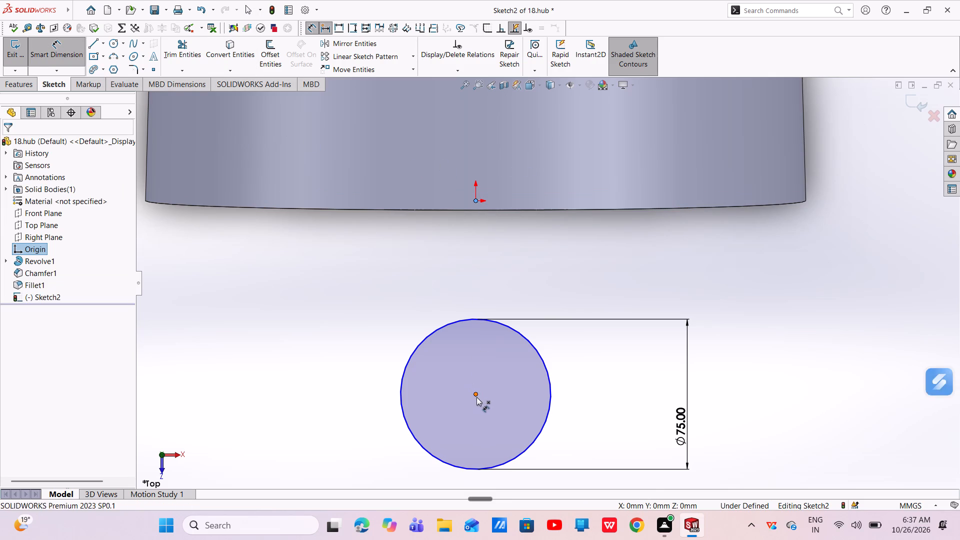
left_click(775, 301)
key("BackSpace")
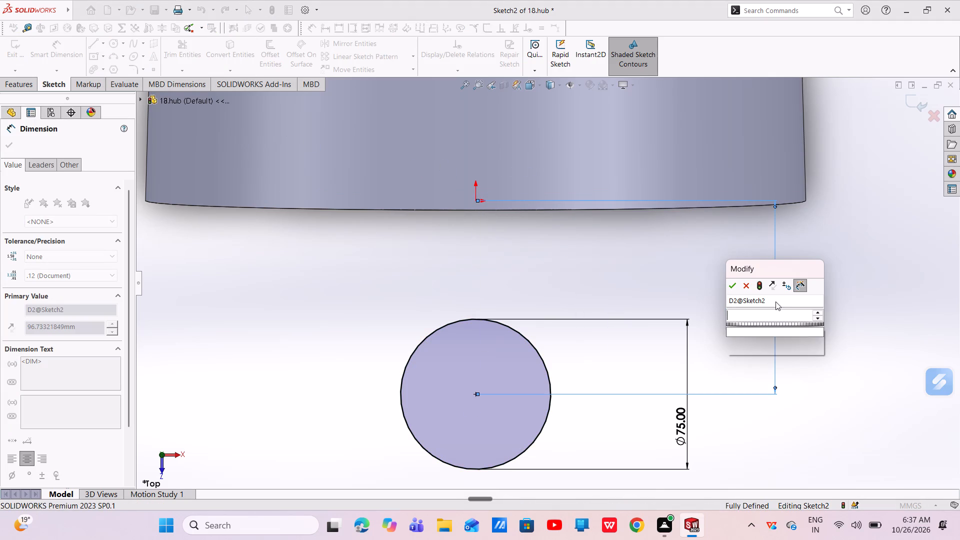
type("75")
key("Return")
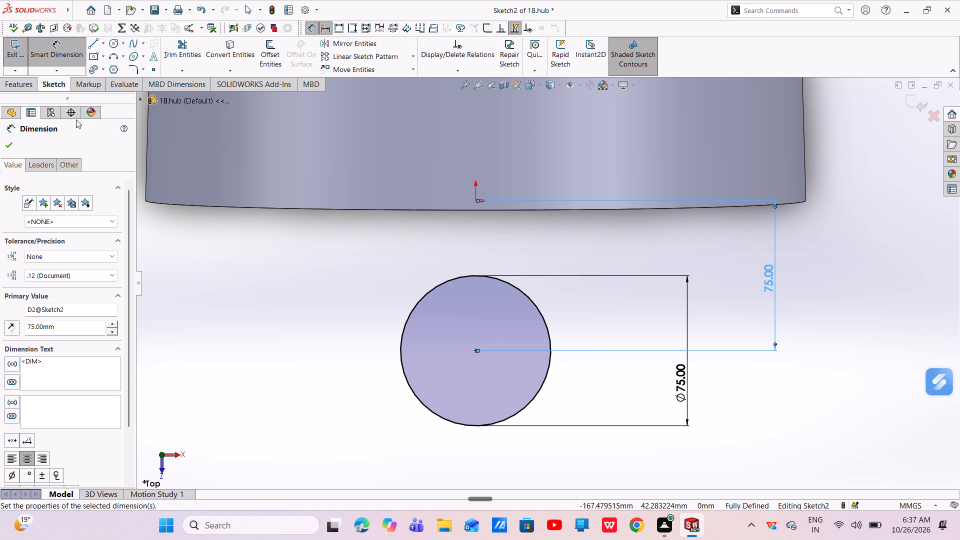
left_click(10, 146)
Extrude the circle as a boss 90 mm deep with the Mid Plane end condition, keeping Merge result on.
left_click(14, 88)
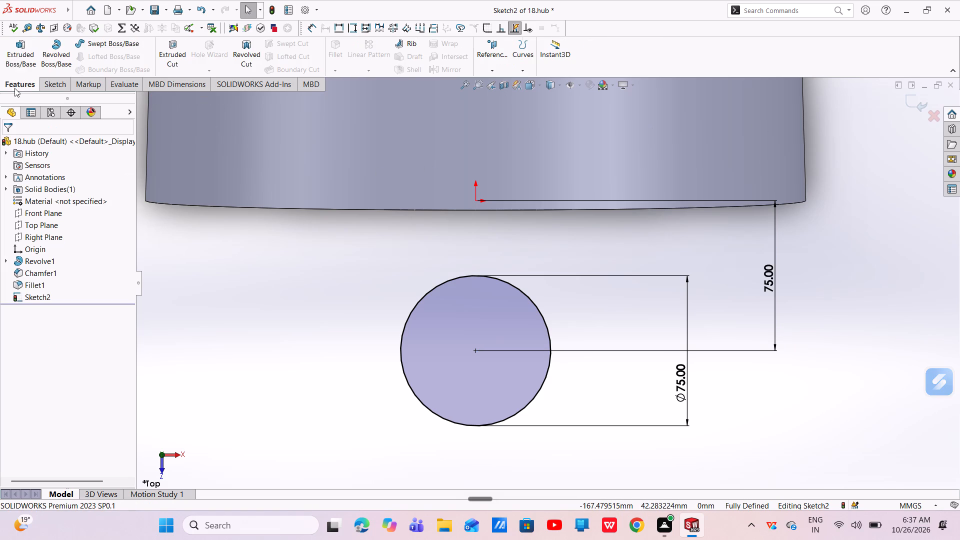
left_click(17, 54)
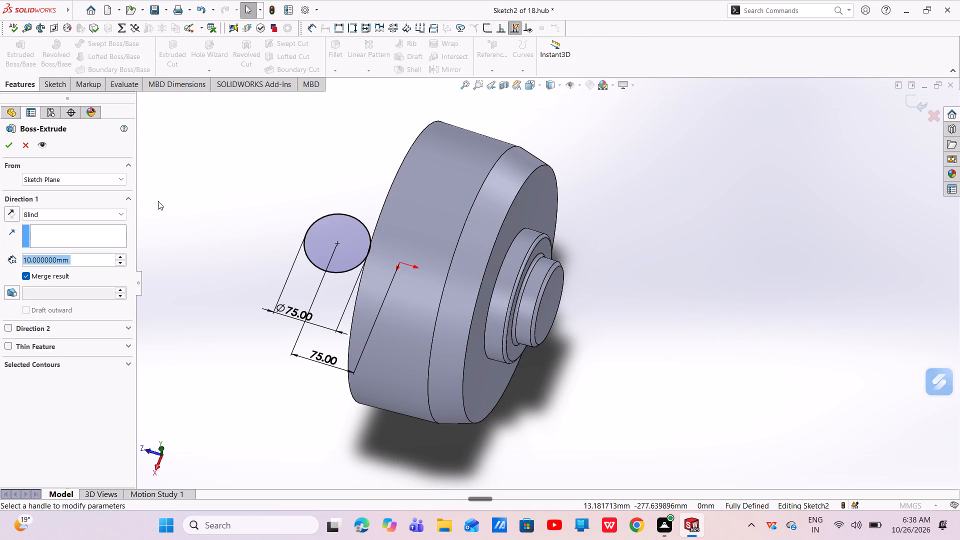
left_click(114, 210)
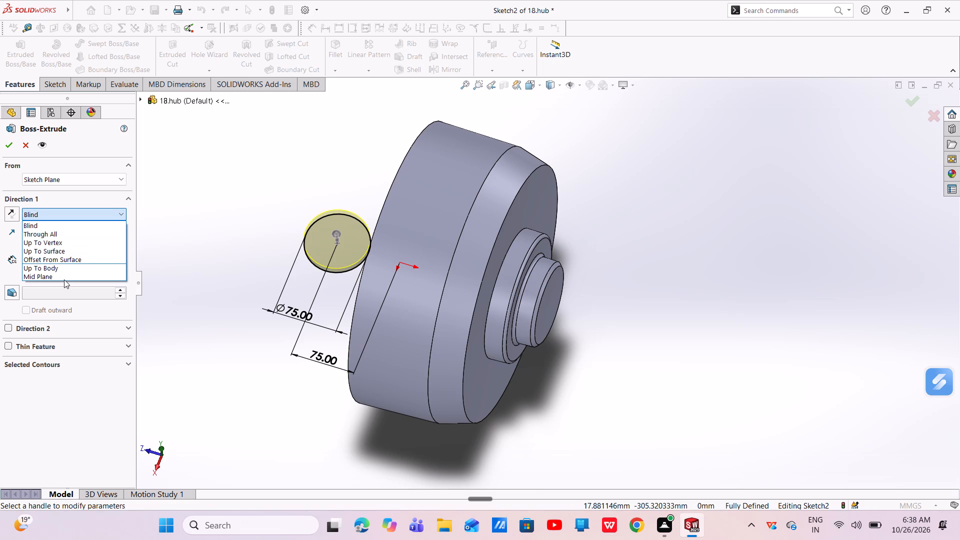
left_click(64, 279)
key("BackSpace")
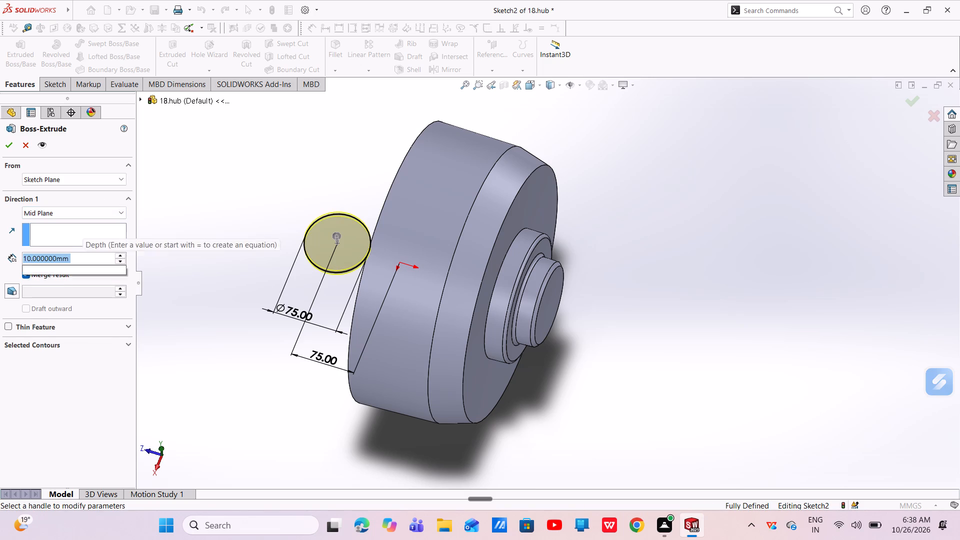
type("90")
key("Return")
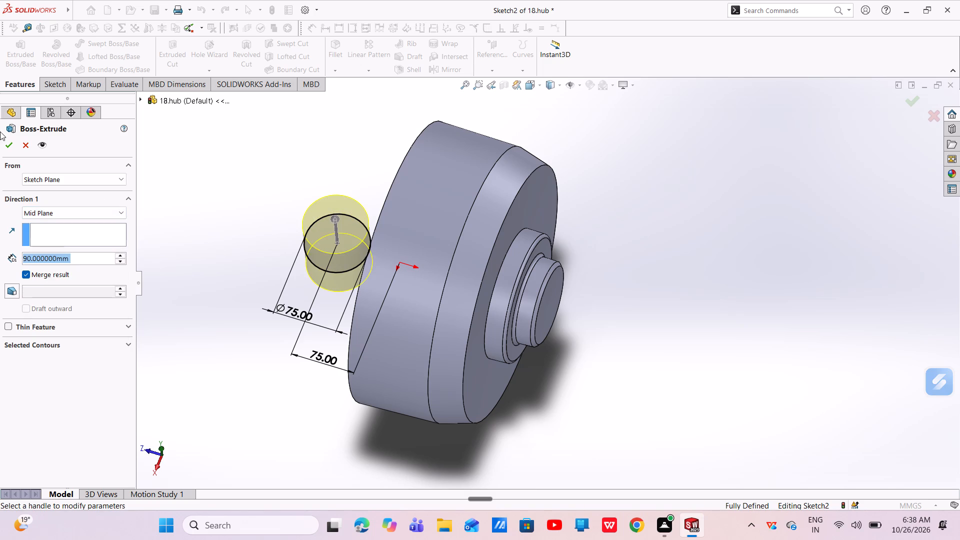
left_click(4, 143)
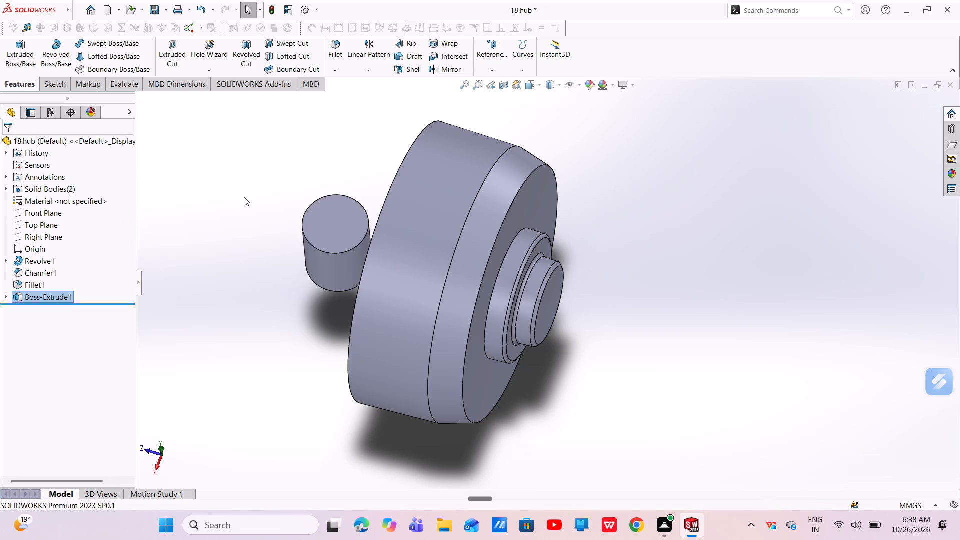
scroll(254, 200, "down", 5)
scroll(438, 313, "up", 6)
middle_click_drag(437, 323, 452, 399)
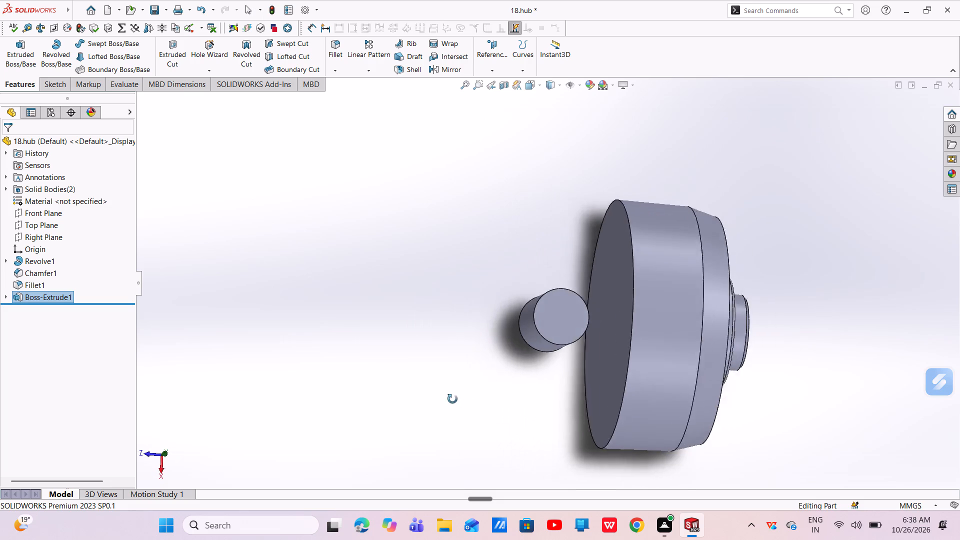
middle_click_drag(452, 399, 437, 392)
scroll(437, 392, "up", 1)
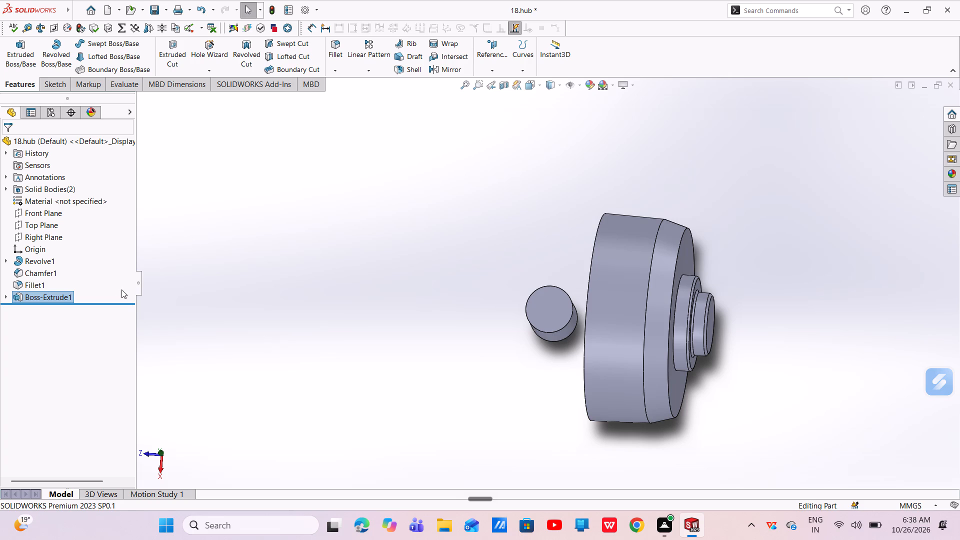
Edit the cylinder's extrusion to Blind in Direction 1, leaving its depth as is, and enable Direction 2 as Blind with 80 mm depth.
left_click(64, 297)
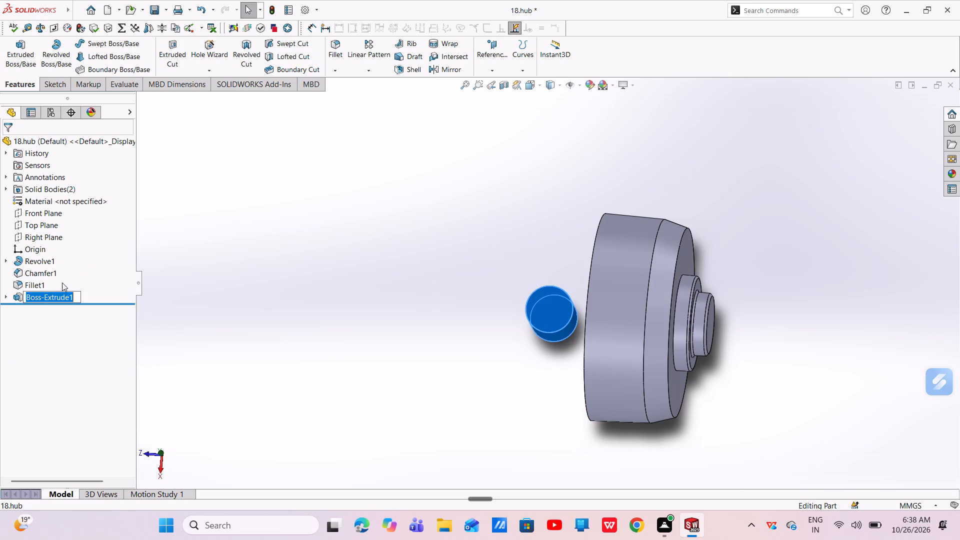
left_click(75, 301)
left_click(79, 299)
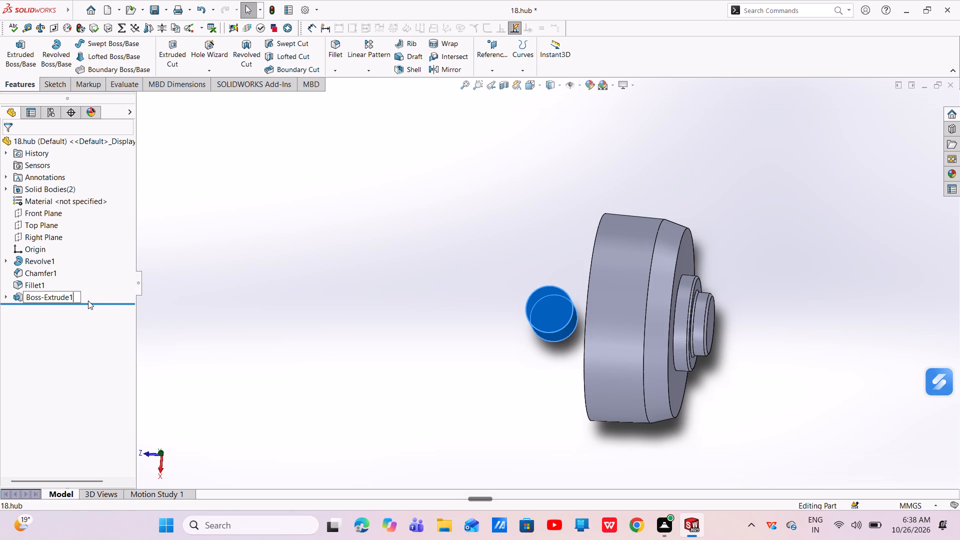
left_click(88, 300)
left_click(94, 274)
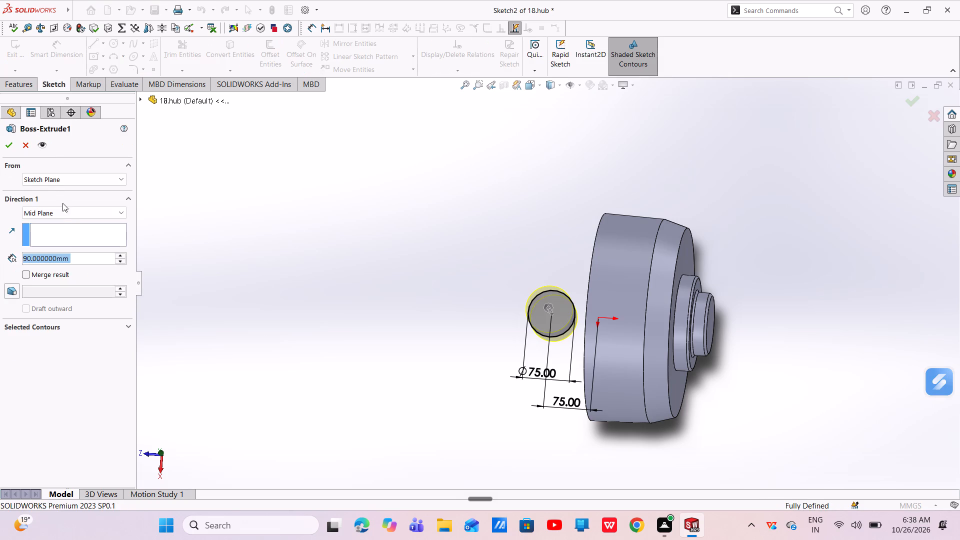
left_click(77, 213)
left_click(57, 225)
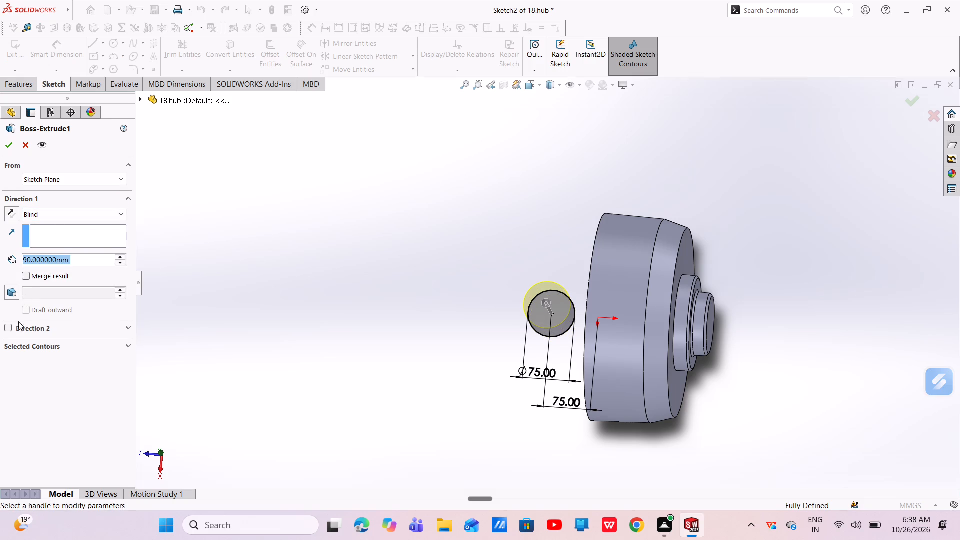
left_click(11, 325)
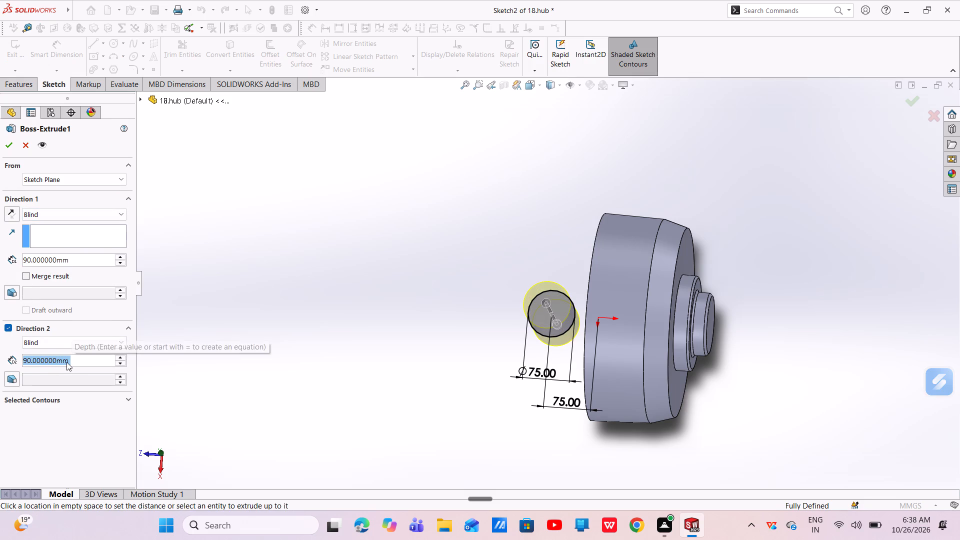
key("BackSpace")
type("80")
key("Return")
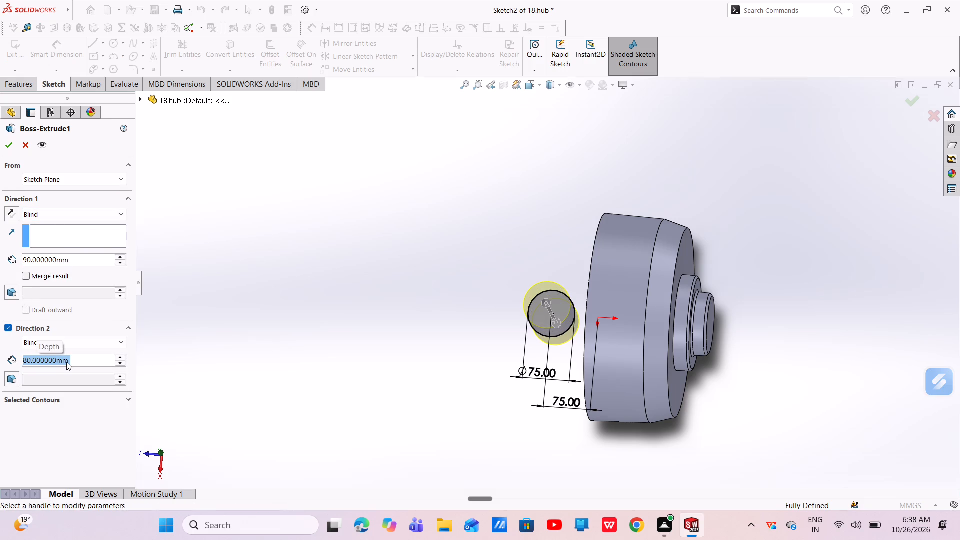
left_click(5, 144)
On a new Top Plane sketch, draw a sloping line about 58 mm long from the cylinder's circle, continuing about 33 mm vertically to the flat end's edge.
scroll(452, 297, "up", 2)
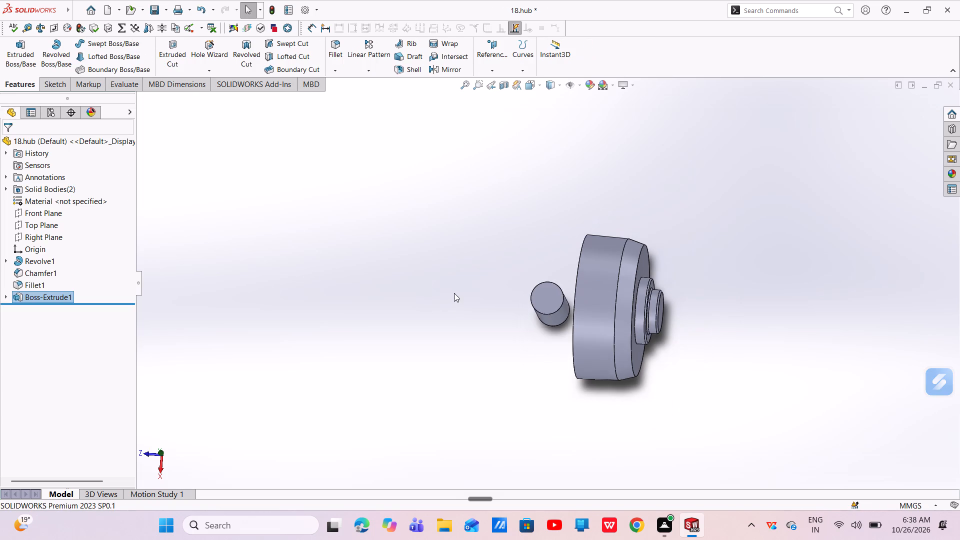
scroll(505, 304, "down", 3)
middle_click_drag(506, 303, 612, 382)
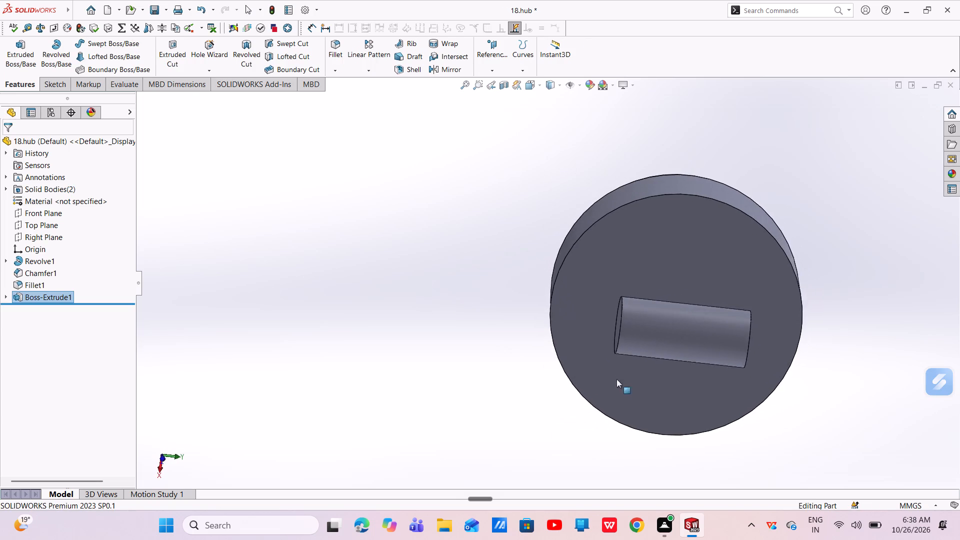
scroll(648, 371, "up", 4)
middle_click_drag(645, 330, 502, 337)
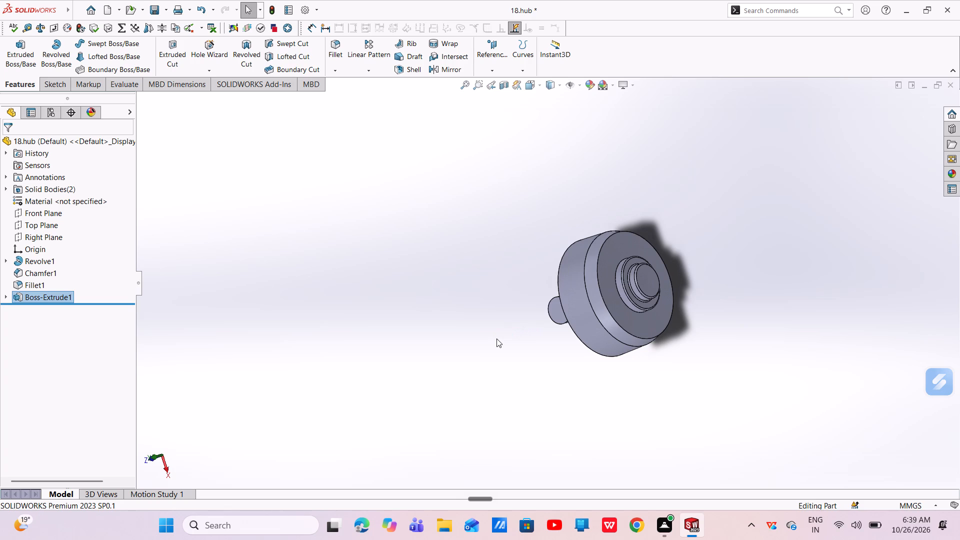
left_click(38, 227)
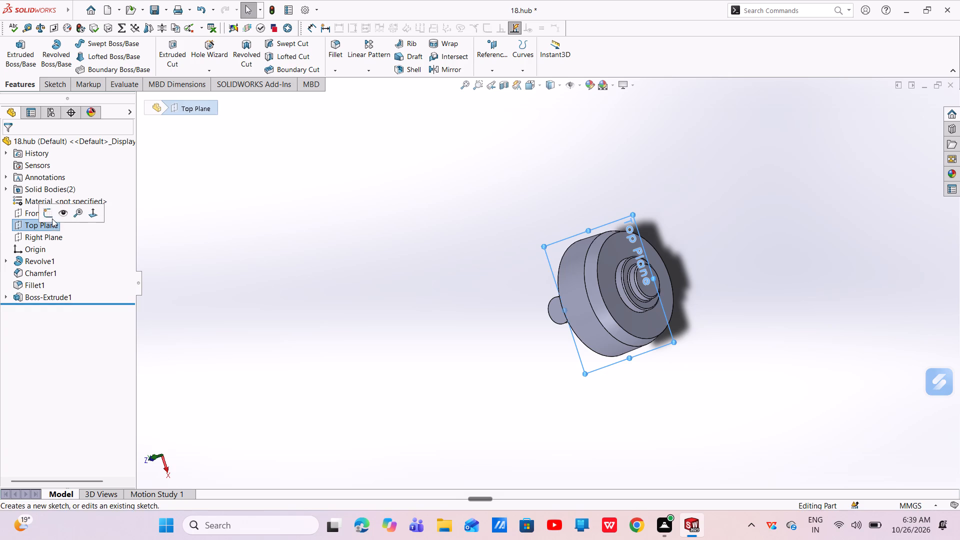
left_click(51, 213)
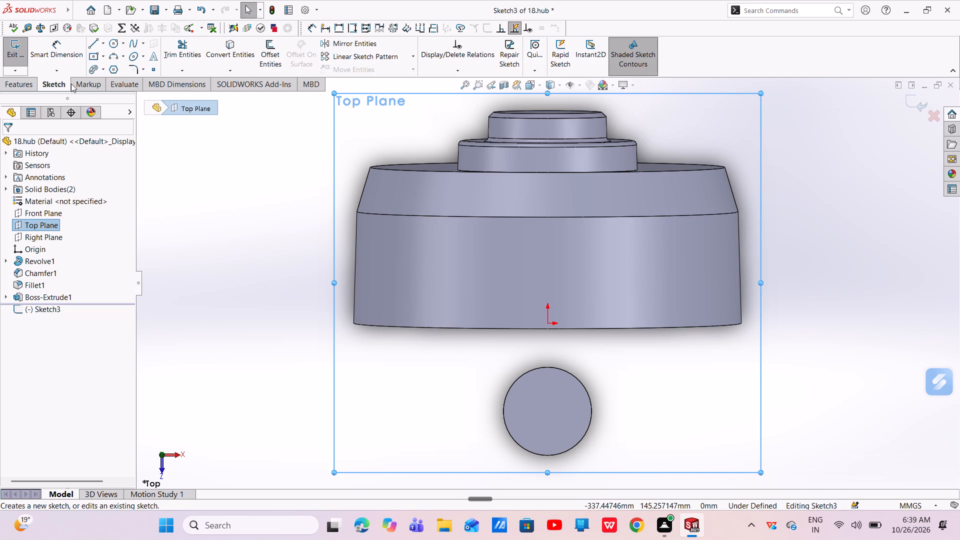
left_click(93, 44)
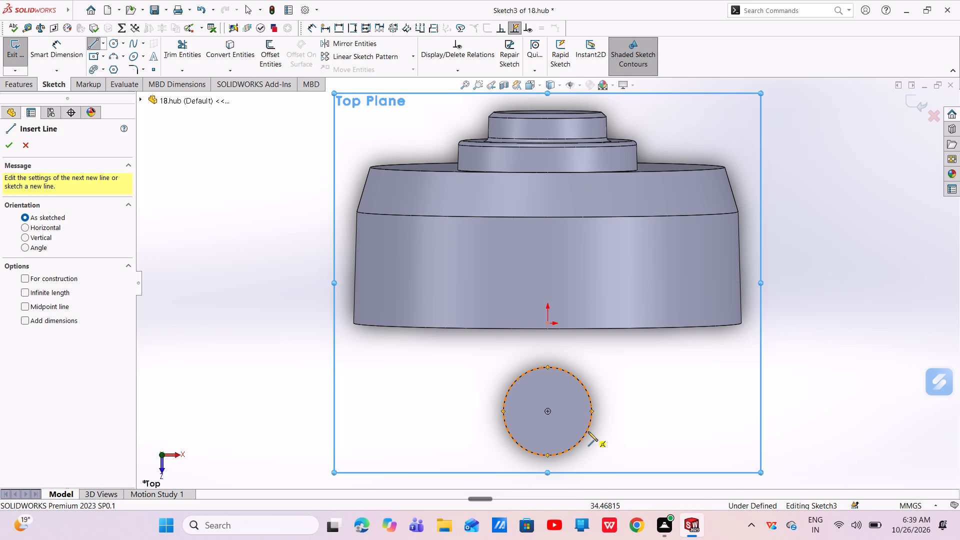
left_click(587, 429)
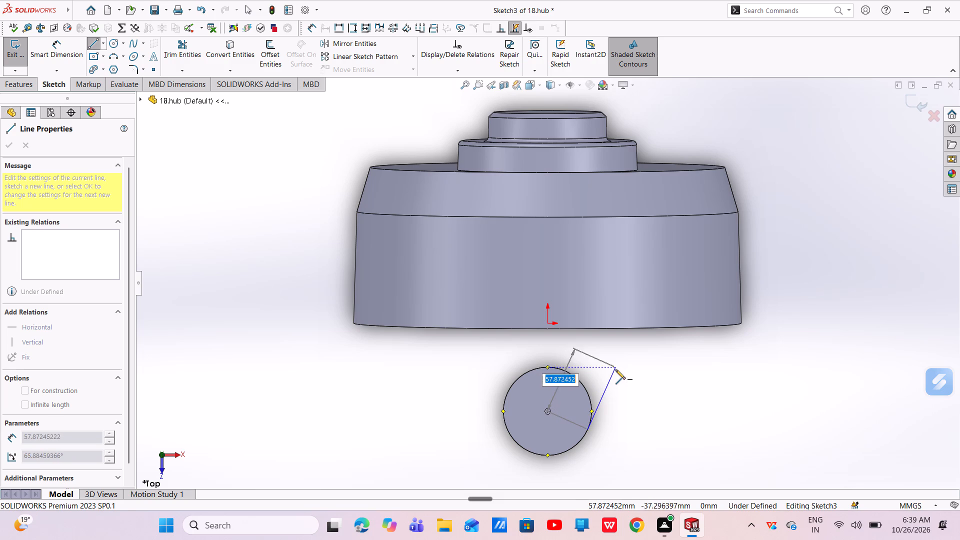
left_click(615, 367)
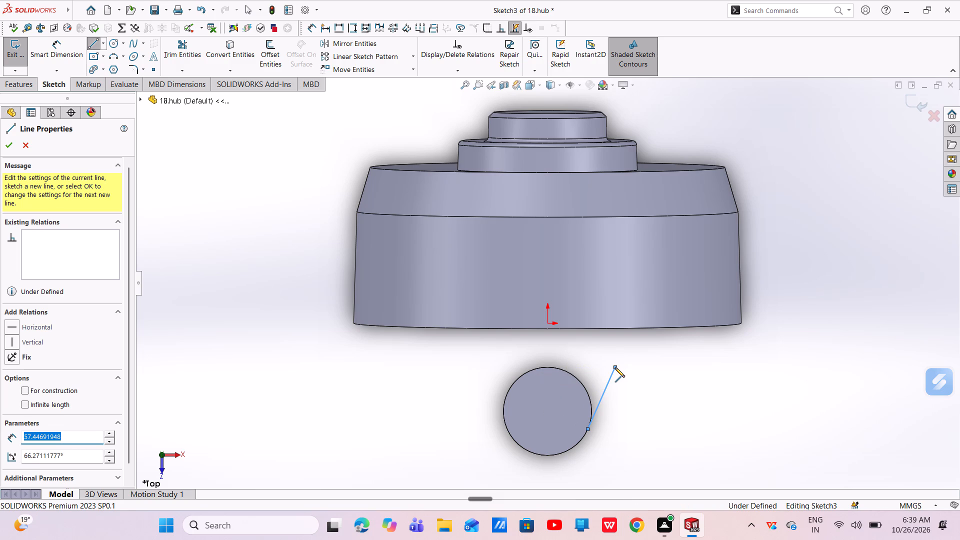
left_click(614, 328)
right_click(614, 328)
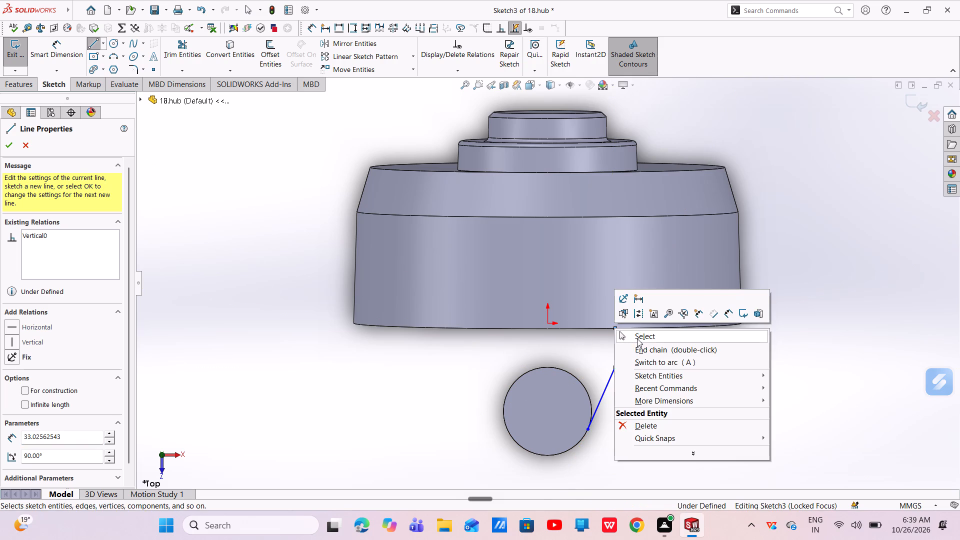
left_click(637, 337)
Dimension the vertical line's length as 25 mm.
left_click(50, 57)
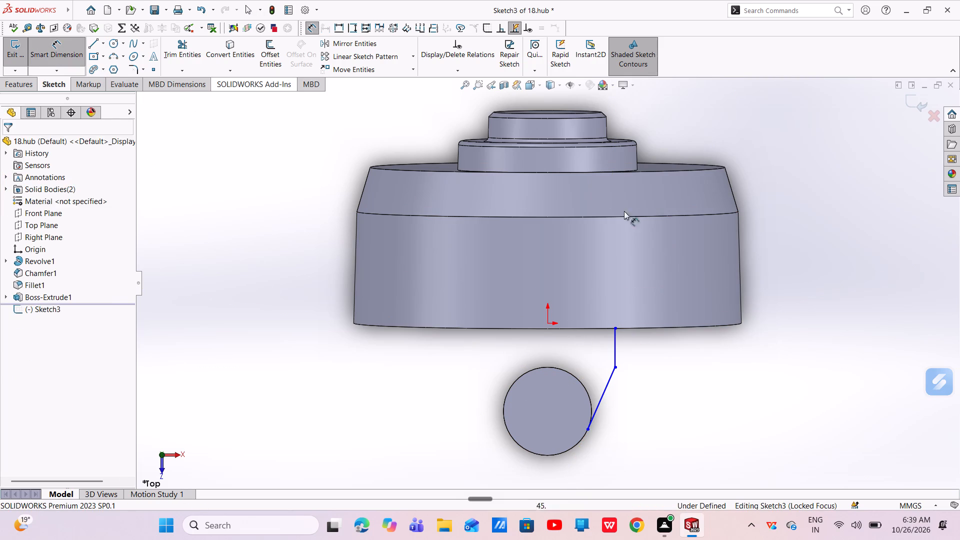
left_click_drag(614, 342, 619, 345)
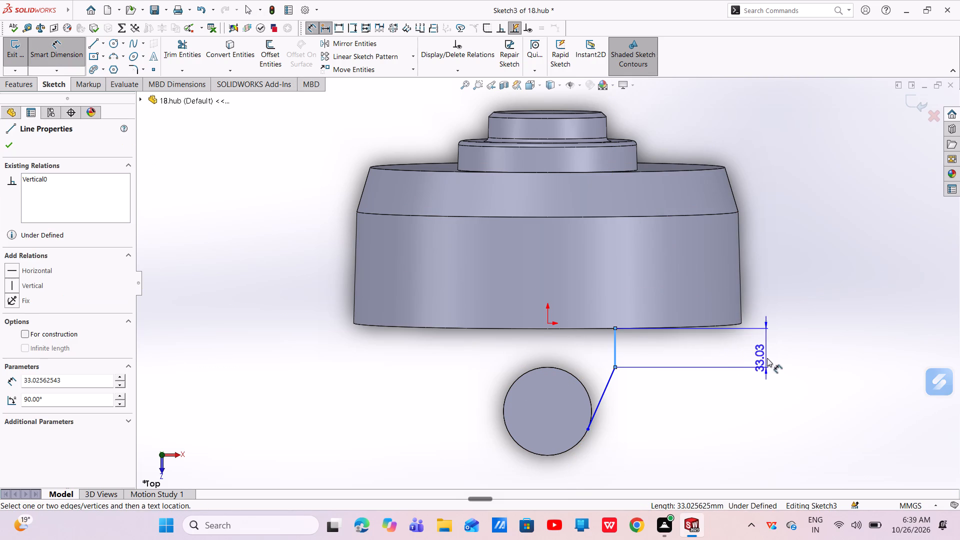
left_click(797, 345)
key("BackSpace")
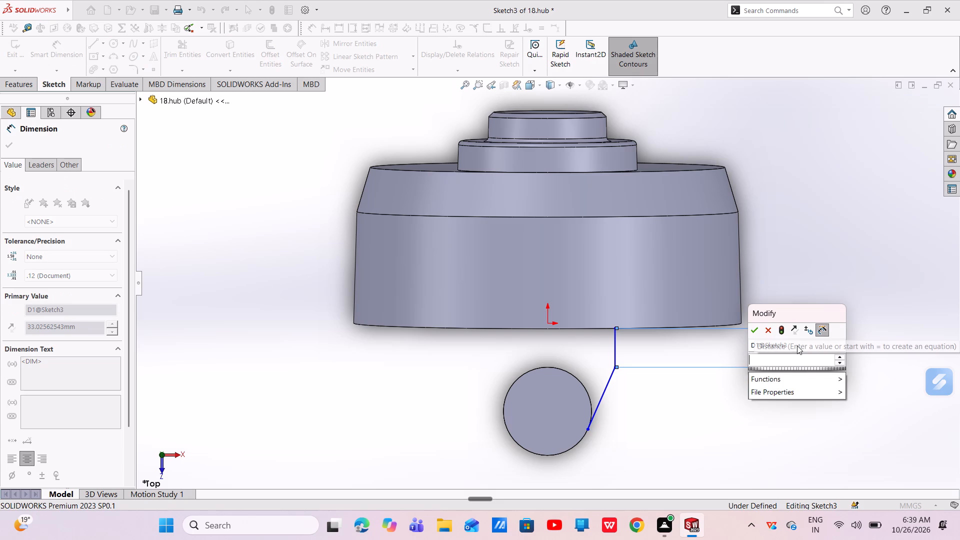
type("25")
key("Return")
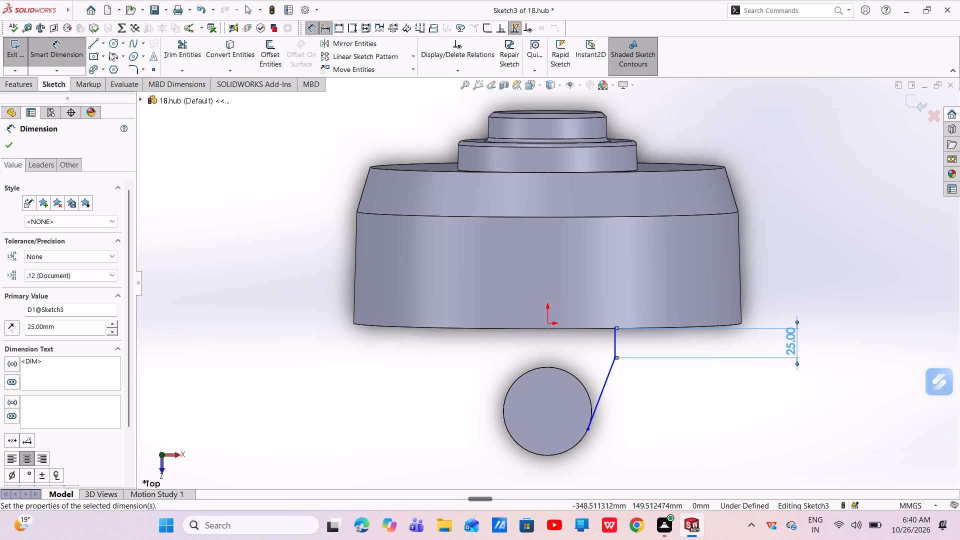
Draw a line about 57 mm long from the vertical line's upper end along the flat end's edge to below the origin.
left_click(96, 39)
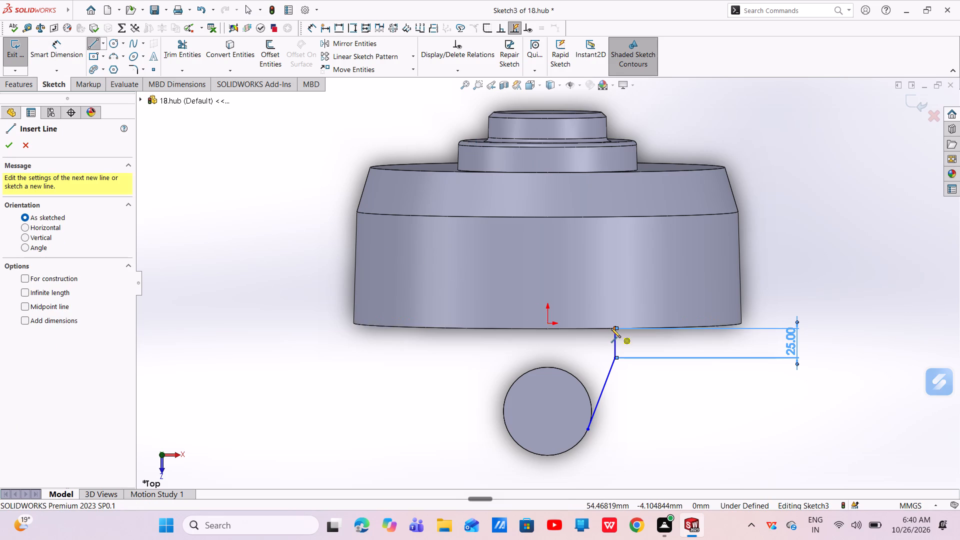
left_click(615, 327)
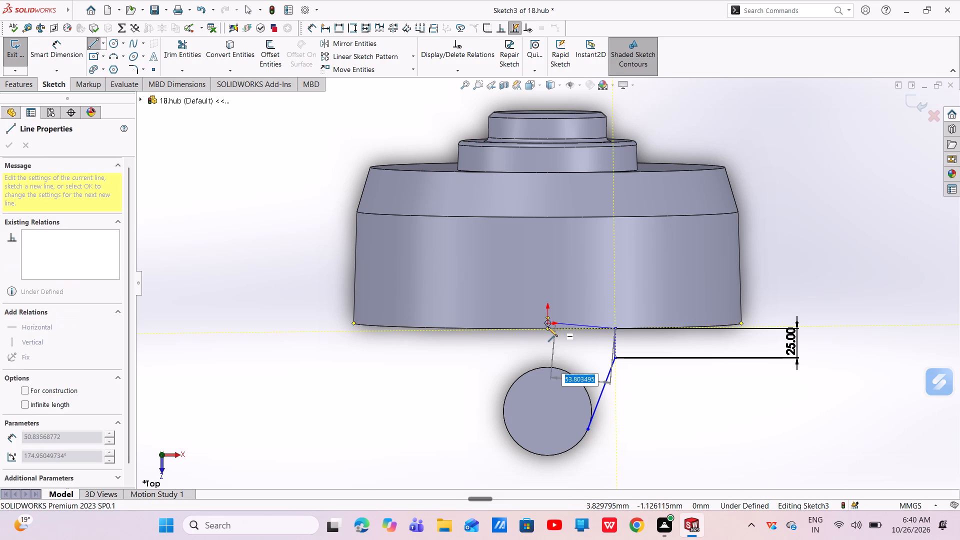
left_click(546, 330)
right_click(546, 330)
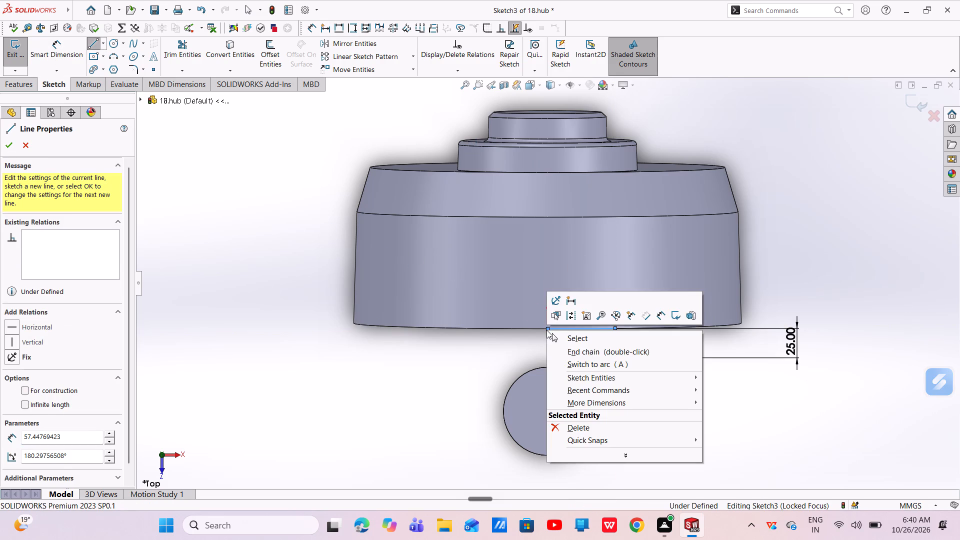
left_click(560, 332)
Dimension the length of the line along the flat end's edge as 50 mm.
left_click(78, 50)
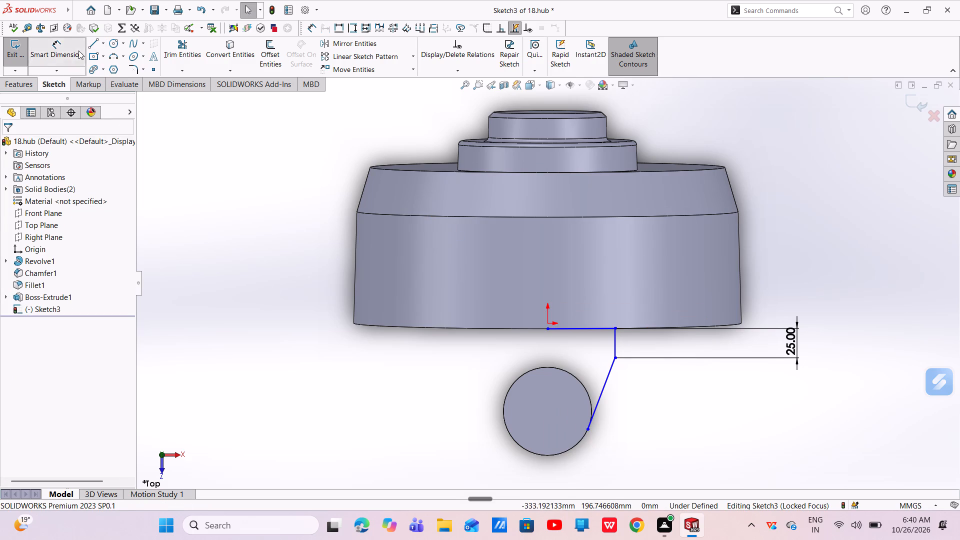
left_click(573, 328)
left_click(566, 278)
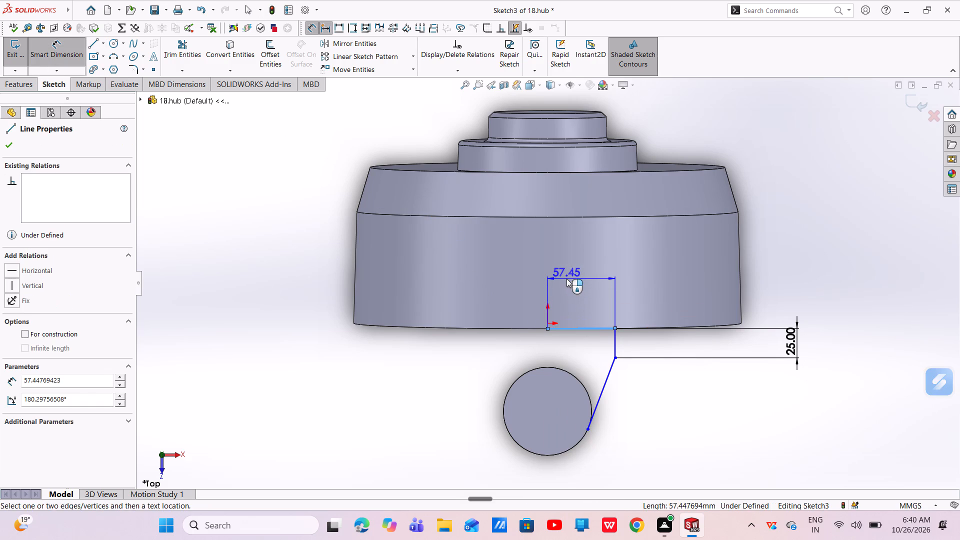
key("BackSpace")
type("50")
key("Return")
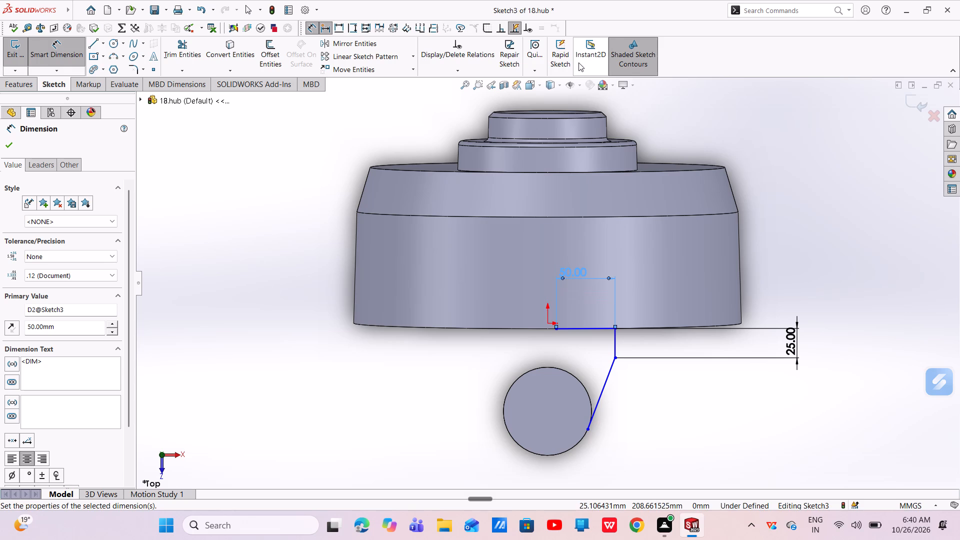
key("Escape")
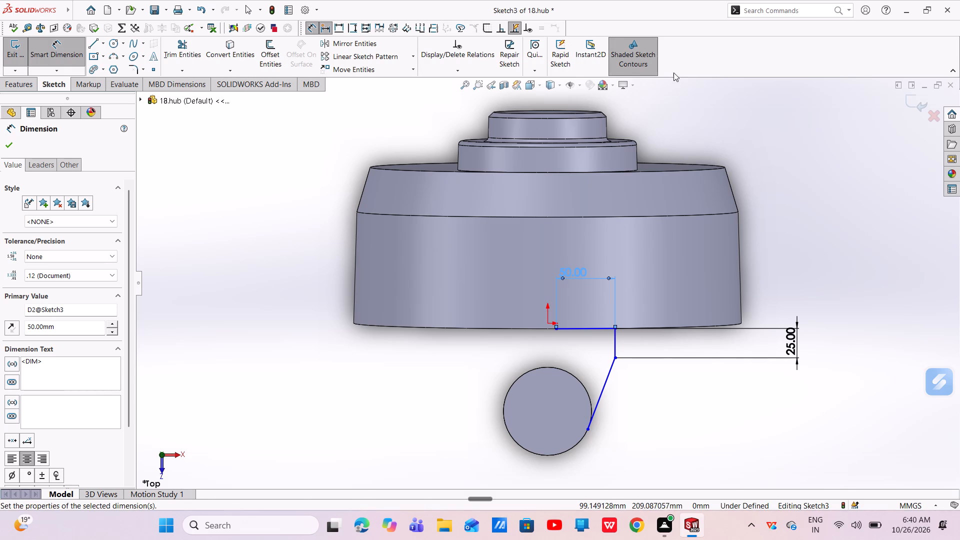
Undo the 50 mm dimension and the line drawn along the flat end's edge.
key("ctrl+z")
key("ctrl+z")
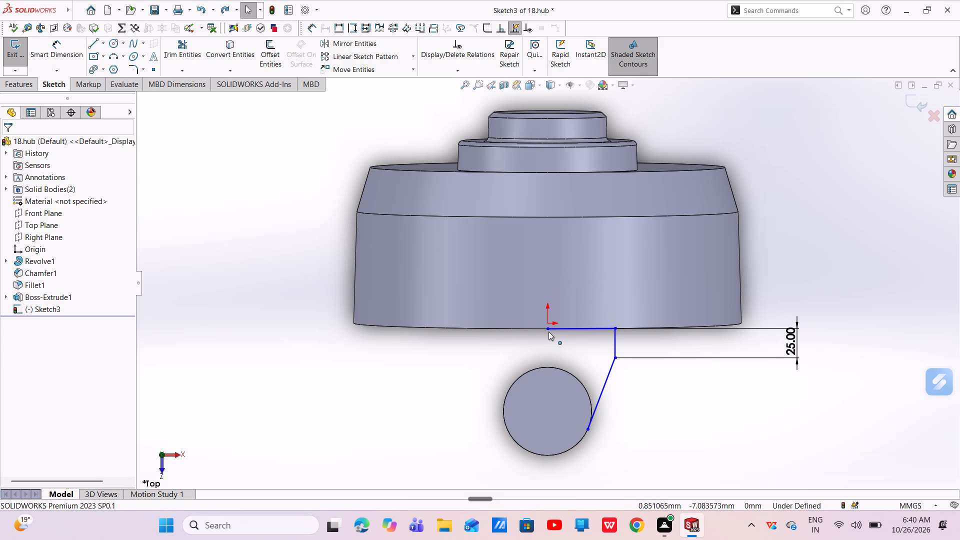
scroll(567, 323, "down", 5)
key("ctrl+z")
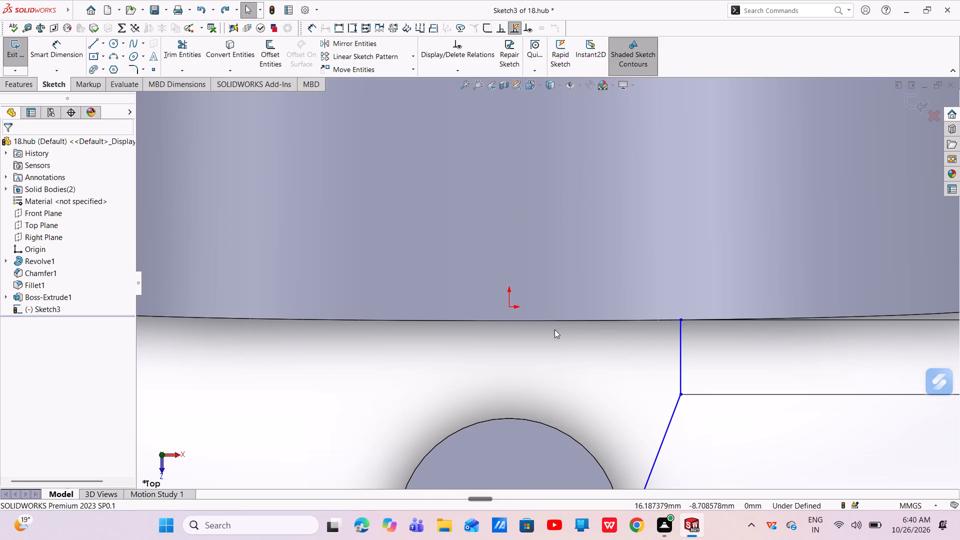
Redraw the line about 57 mm long from the vertical line's upper end along the flat end's edge to the point below the origin.
left_click(95, 43)
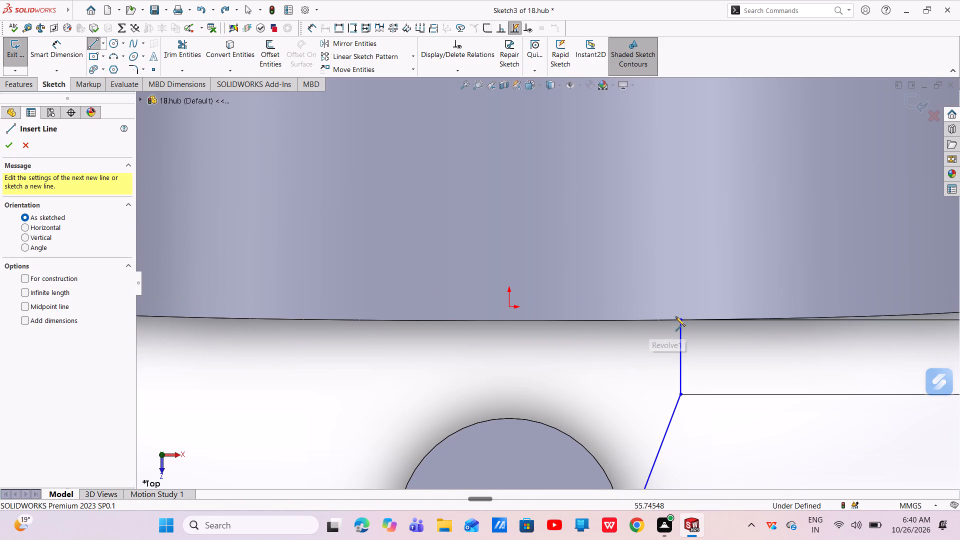
left_click(680, 318)
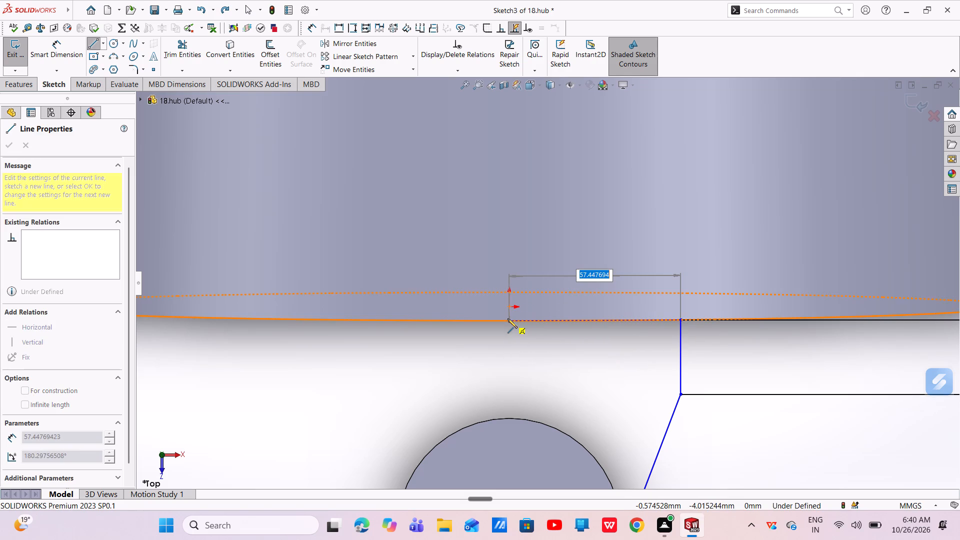
left_click(507, 321)
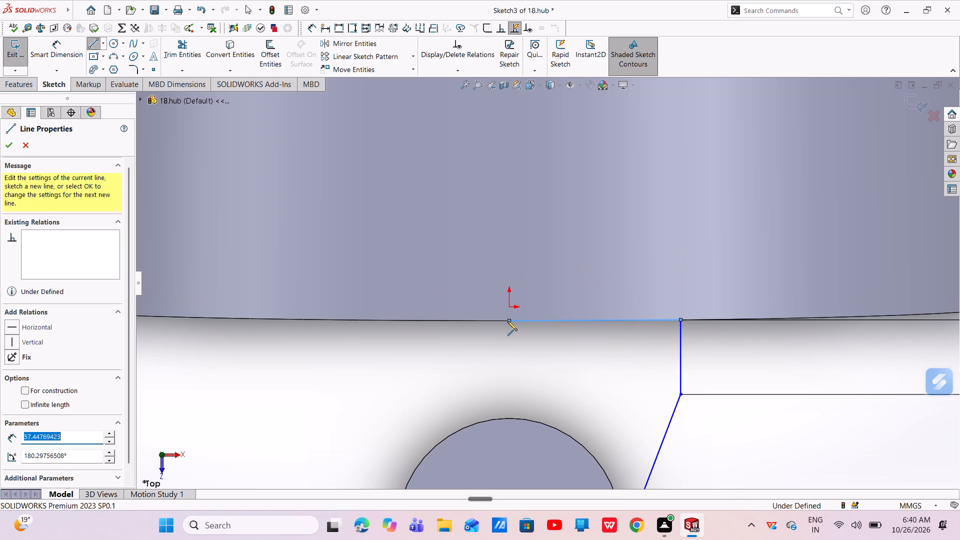
right_click(507, 321)
left_click(524, 327)
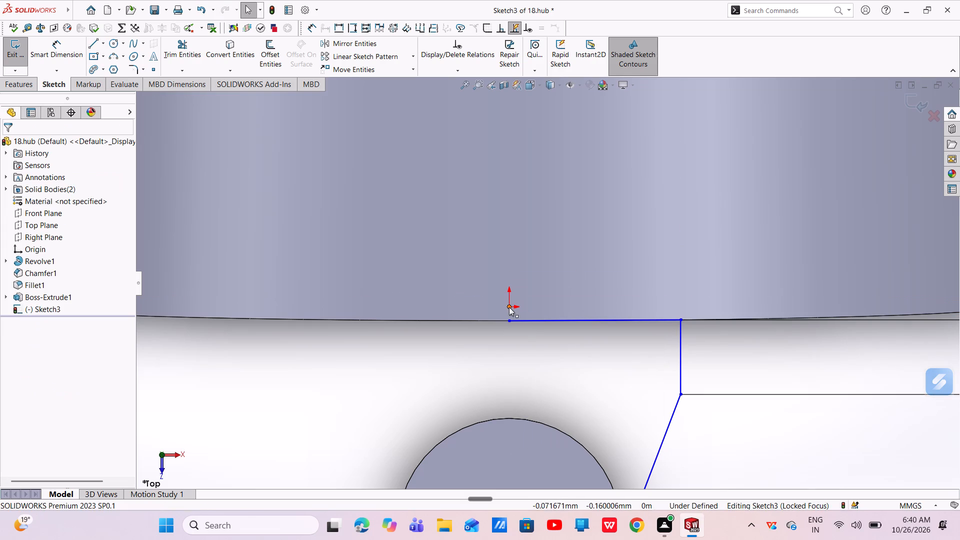
Add a coincident relation between the origin and the free endpoint of the line along the flat end's edge.
left_click(508, 307)
left_click(508, 321, "ctrl")
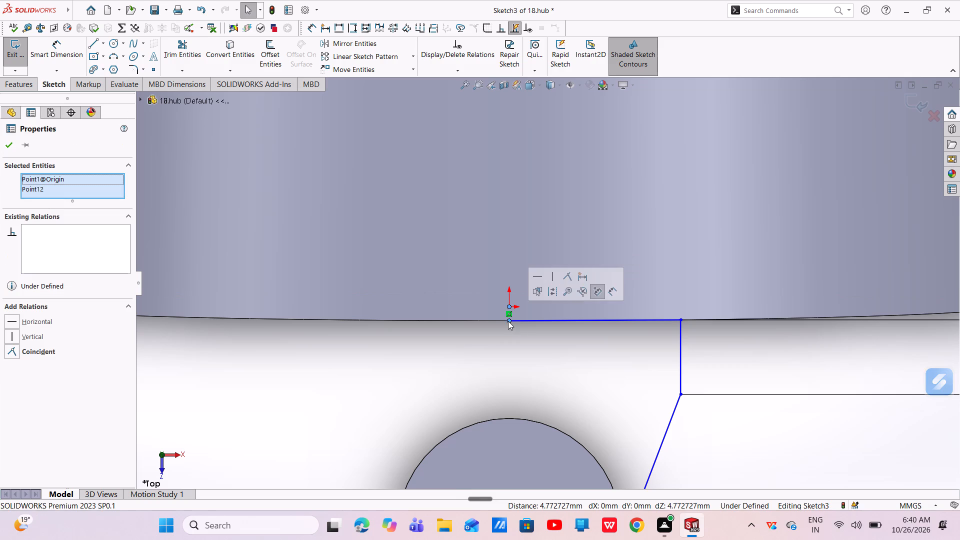
left_click(566, 277)
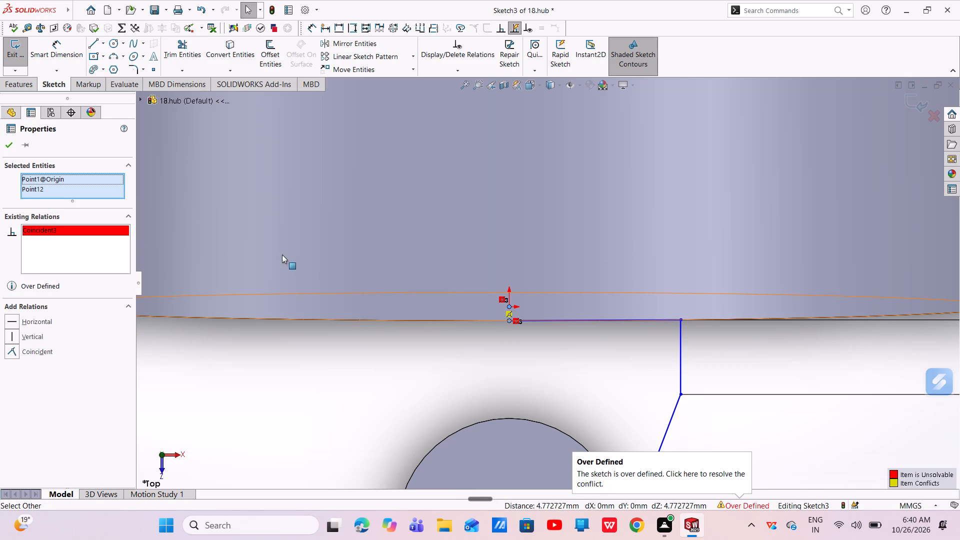
key("Escape")
key("Escape")
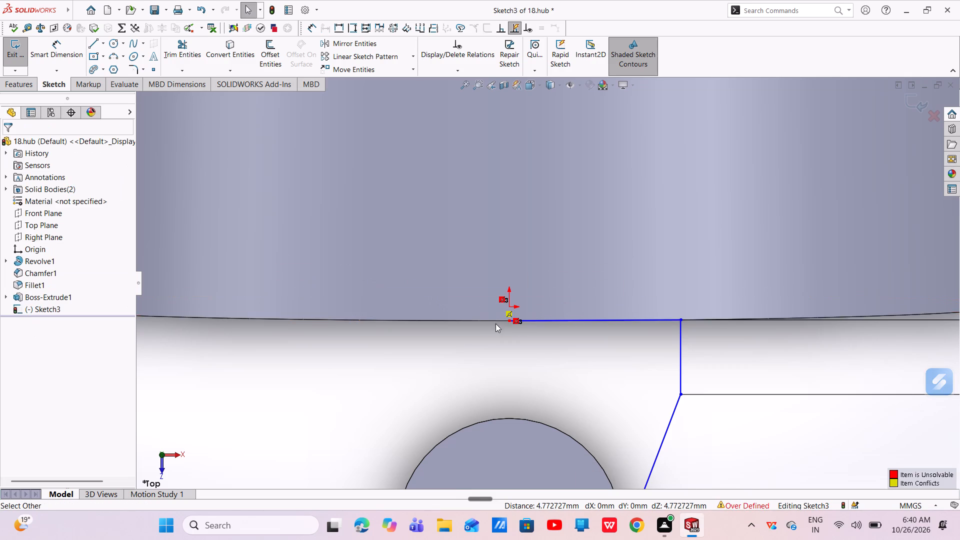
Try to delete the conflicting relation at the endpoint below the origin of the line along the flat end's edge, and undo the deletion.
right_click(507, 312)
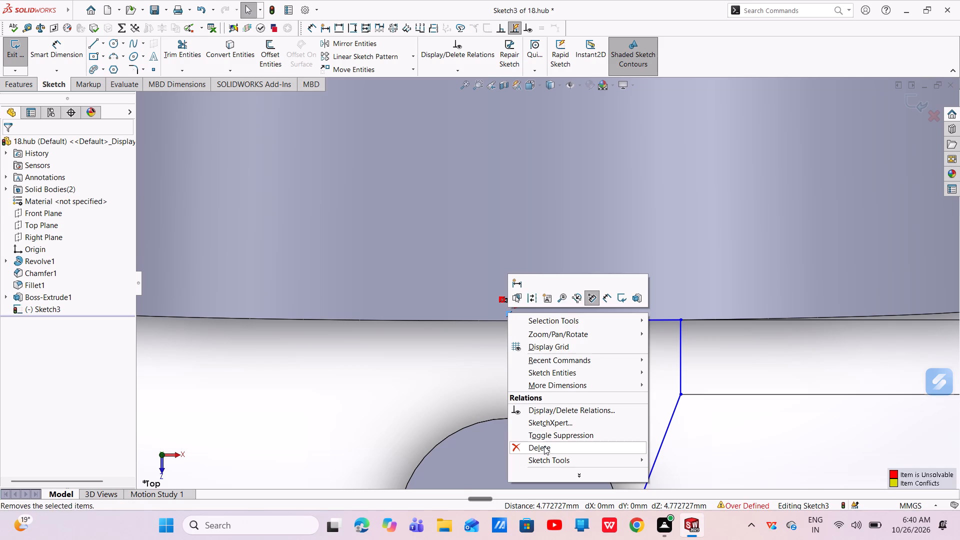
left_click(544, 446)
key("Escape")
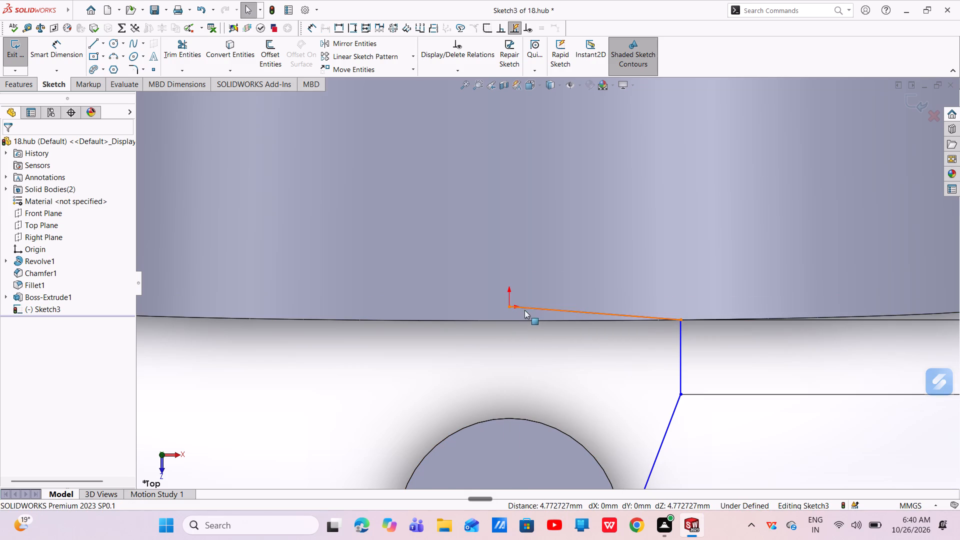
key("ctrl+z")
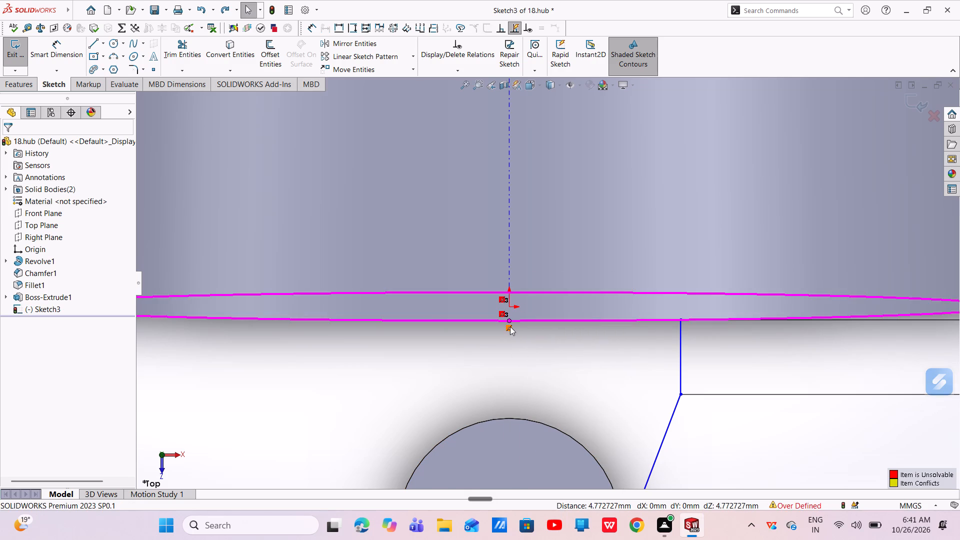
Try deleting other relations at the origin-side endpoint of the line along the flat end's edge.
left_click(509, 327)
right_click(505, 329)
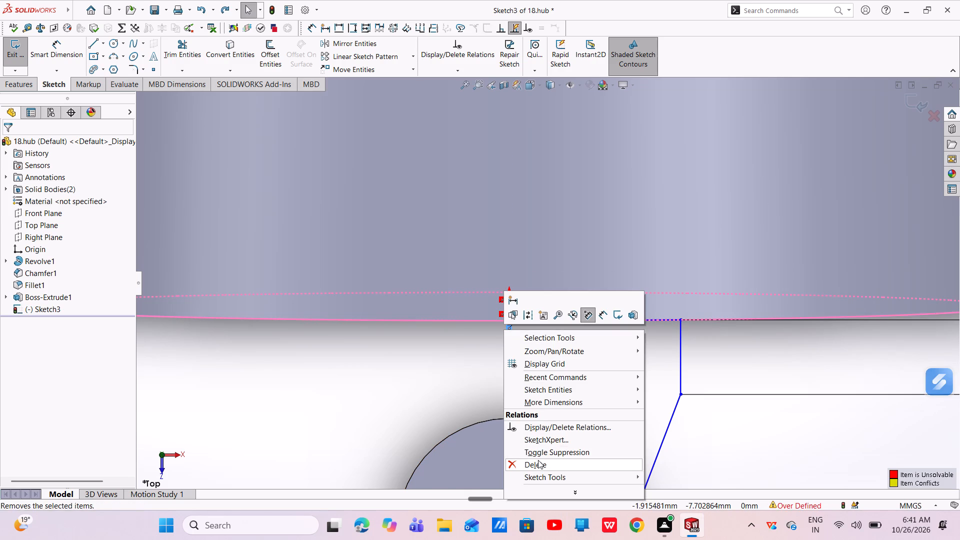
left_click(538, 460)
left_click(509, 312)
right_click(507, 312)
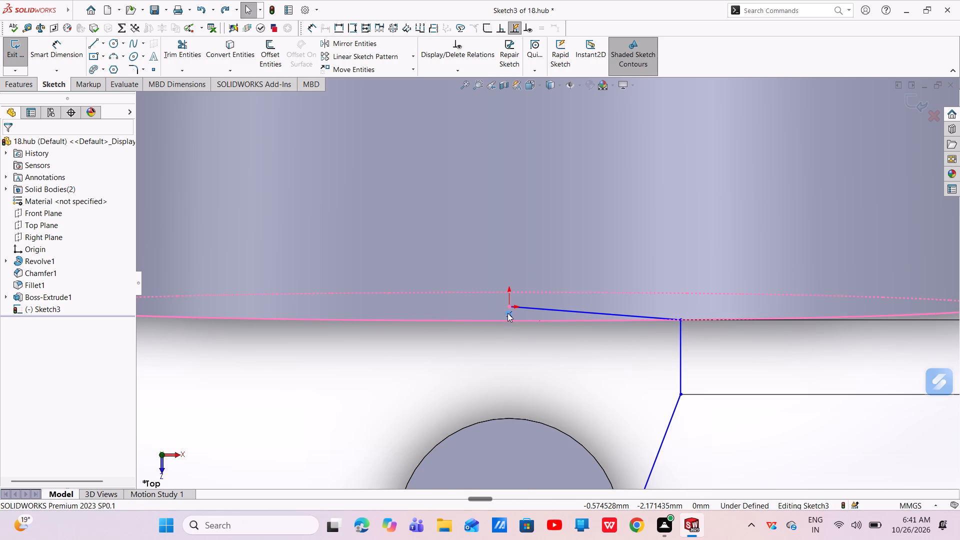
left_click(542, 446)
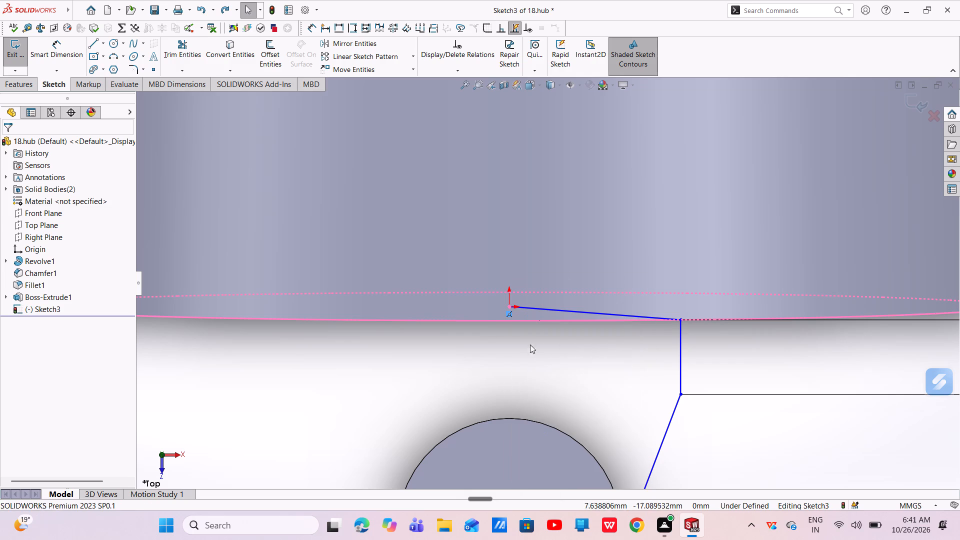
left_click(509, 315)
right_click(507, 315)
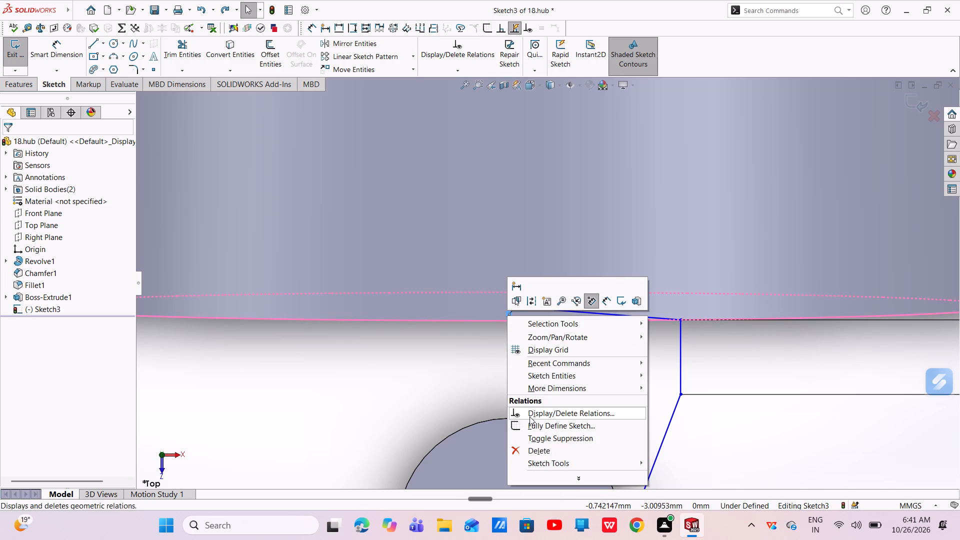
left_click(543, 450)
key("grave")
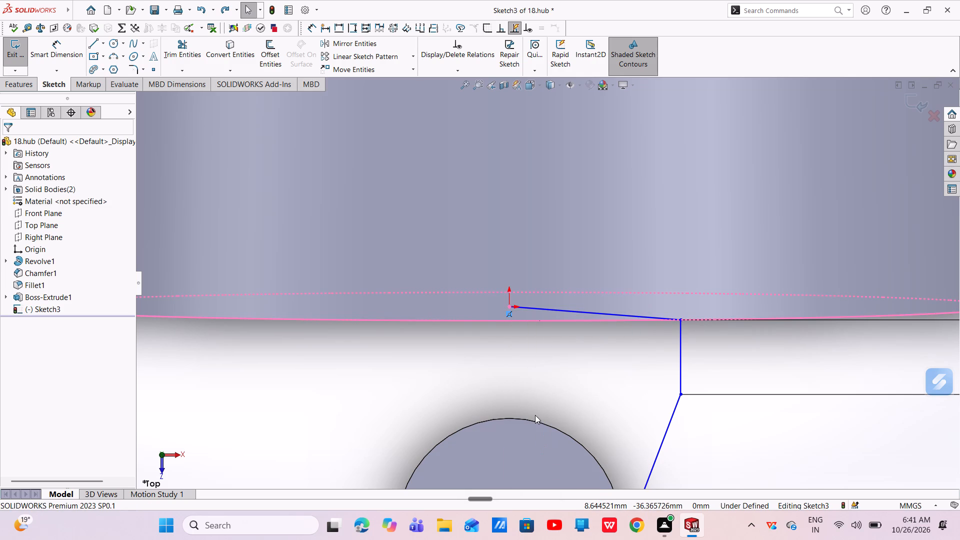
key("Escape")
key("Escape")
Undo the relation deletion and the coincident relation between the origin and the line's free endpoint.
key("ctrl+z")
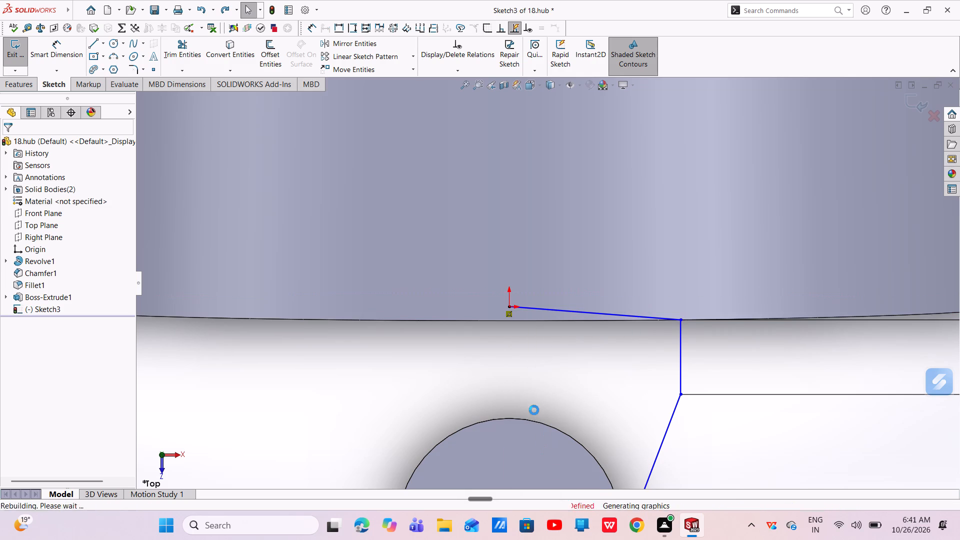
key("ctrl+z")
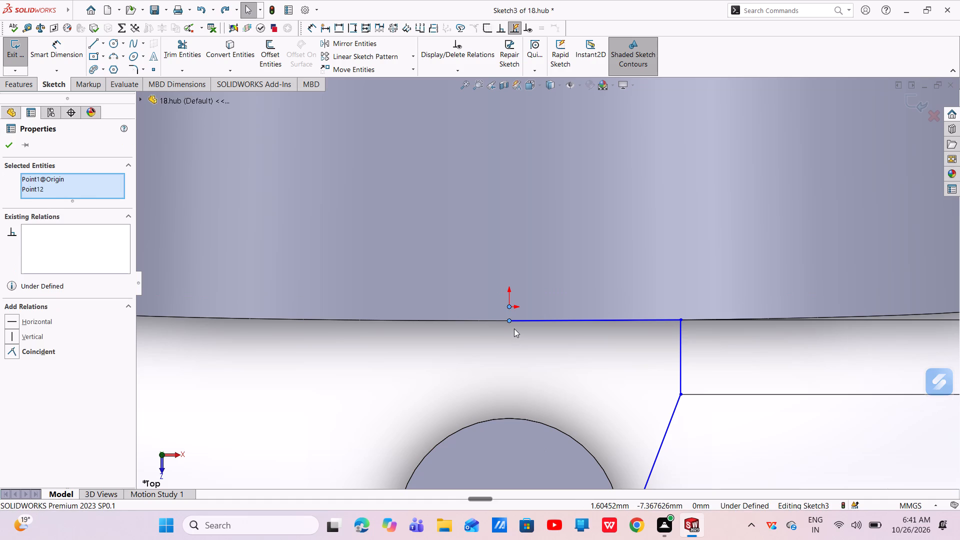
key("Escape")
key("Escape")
Add a Fix relation to the endpoint below the origin of the line along the flat end's edge.
left_click(509, 321)
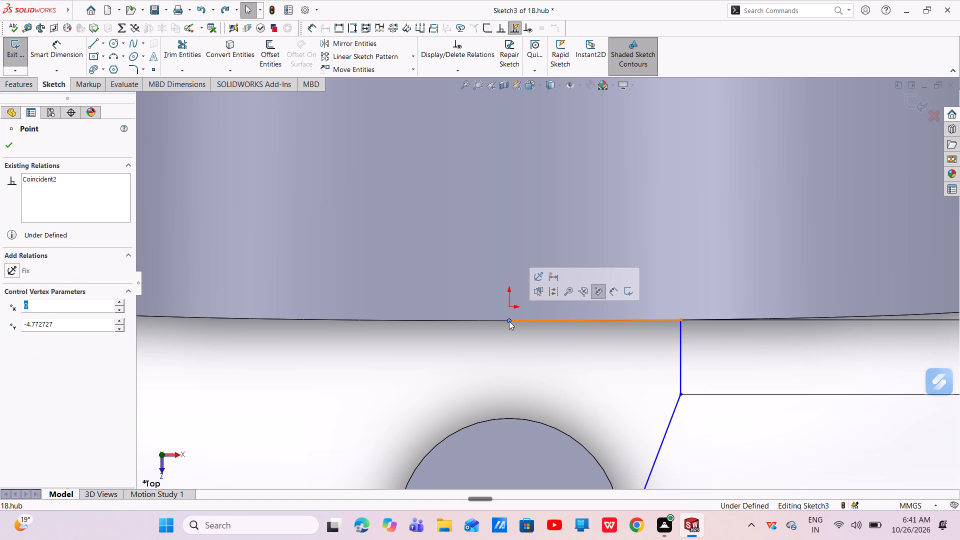
left_click(539, 281)
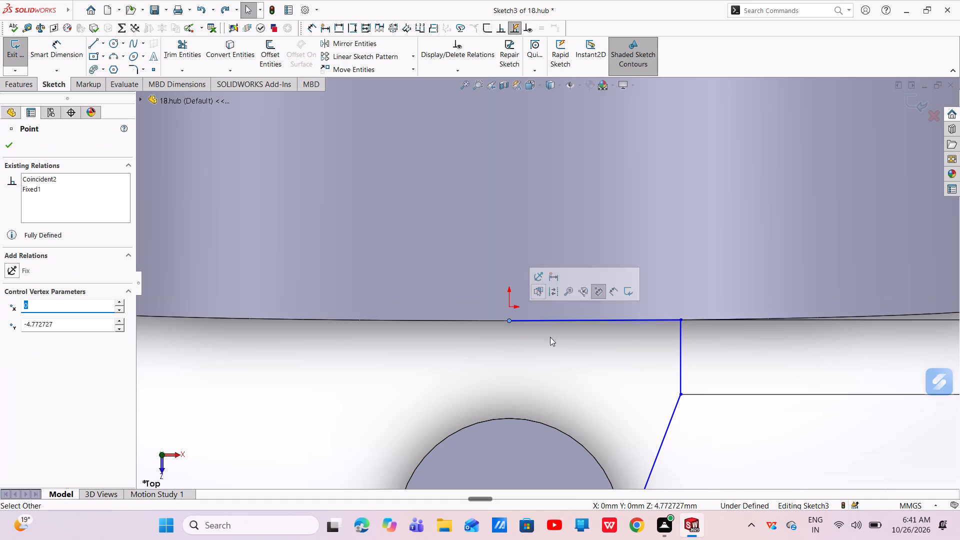
key("Escape")
key("Escape")
Dimension the length of the line along the flat end's edge as 50 mm.
left_click(69, 57)
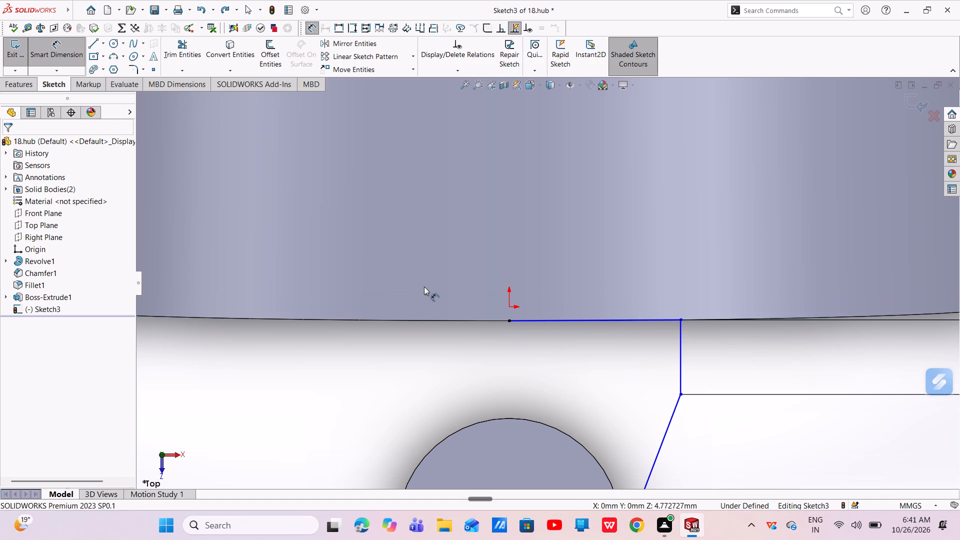
left_click(585, 319)
left_click(581, 255)
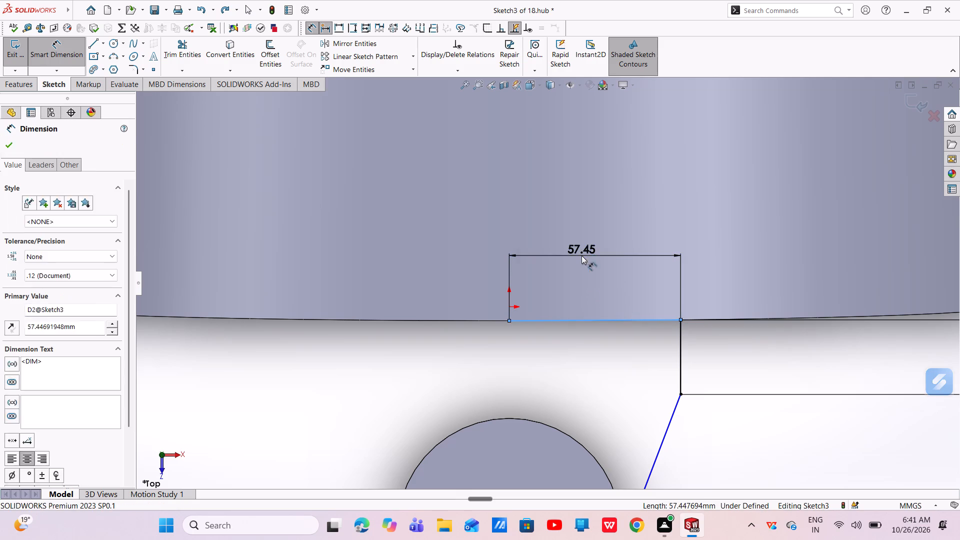
key("BackSpace")
type("50")
key("Return")
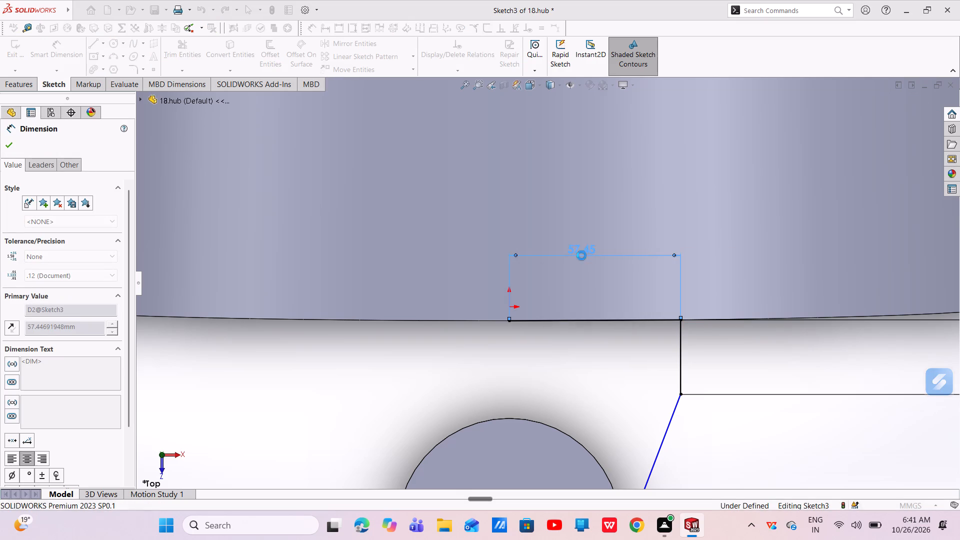
key("Escape")
Add a tangent relation between the slanted line and the cylinder's circular edge.
scroll(635, 385, "up", 5)
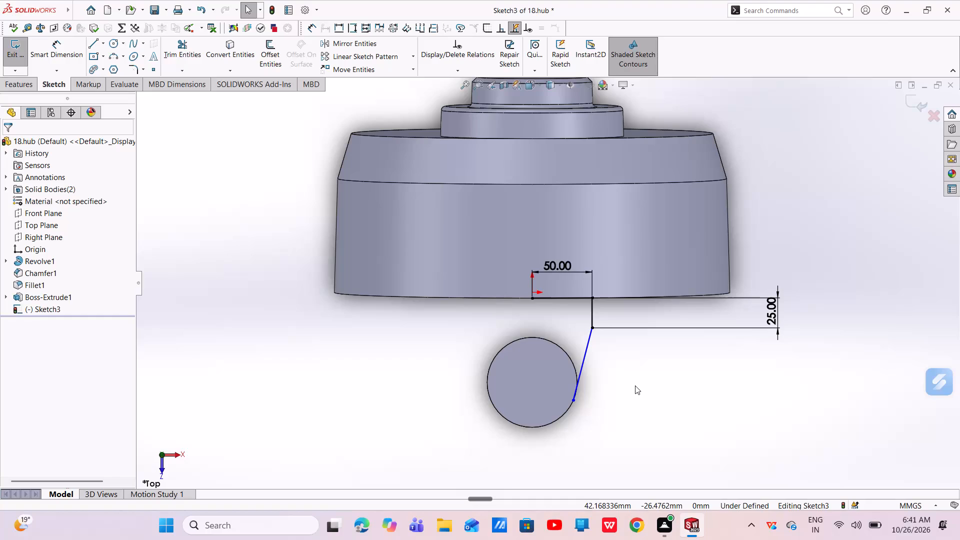
left_click(581, 360)
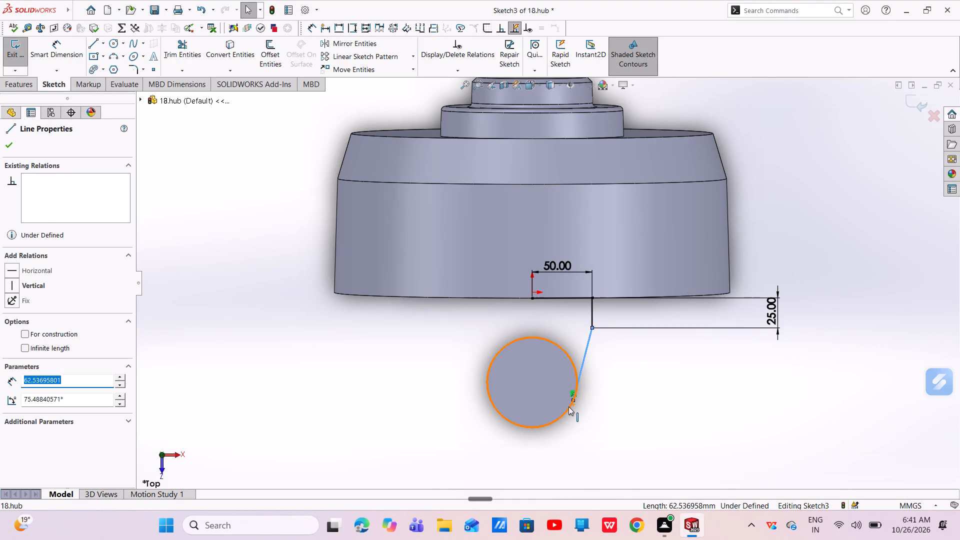
left_click(568, 406, "ctrl")
left_click(597, 363)
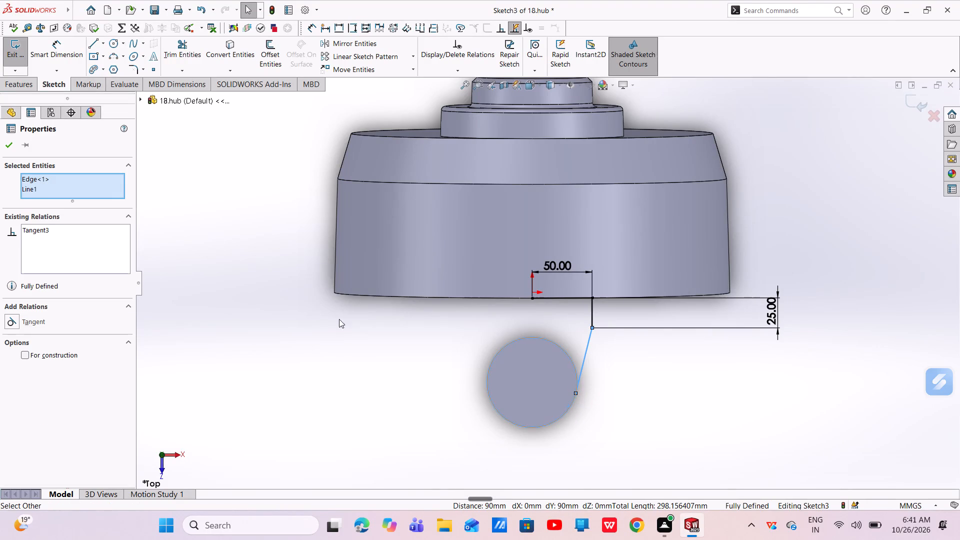
left_click(295, 297)
Draw a vertical centerline about 234 mm long from the origin down through the cylinder's circle.
scroll(535, 401, "up", 2)
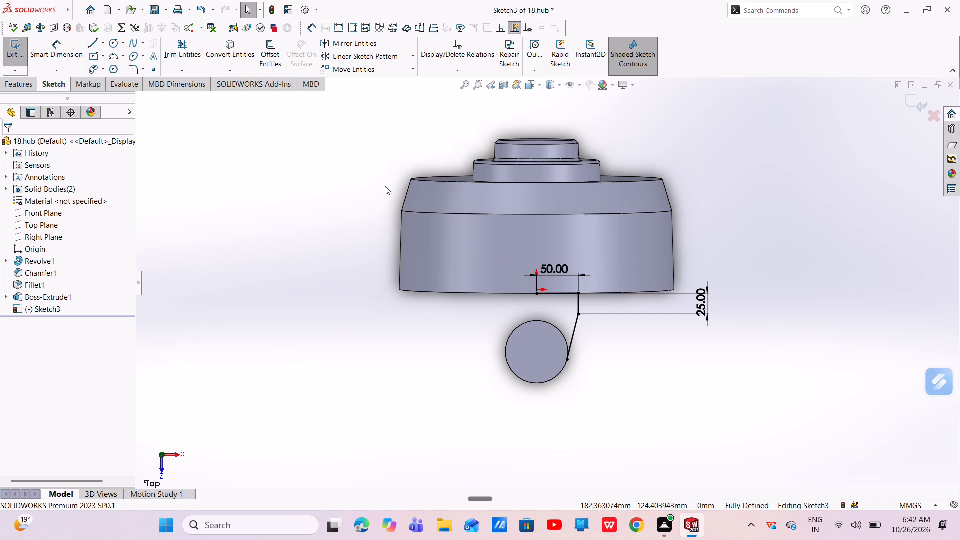
left_click(104, 44)
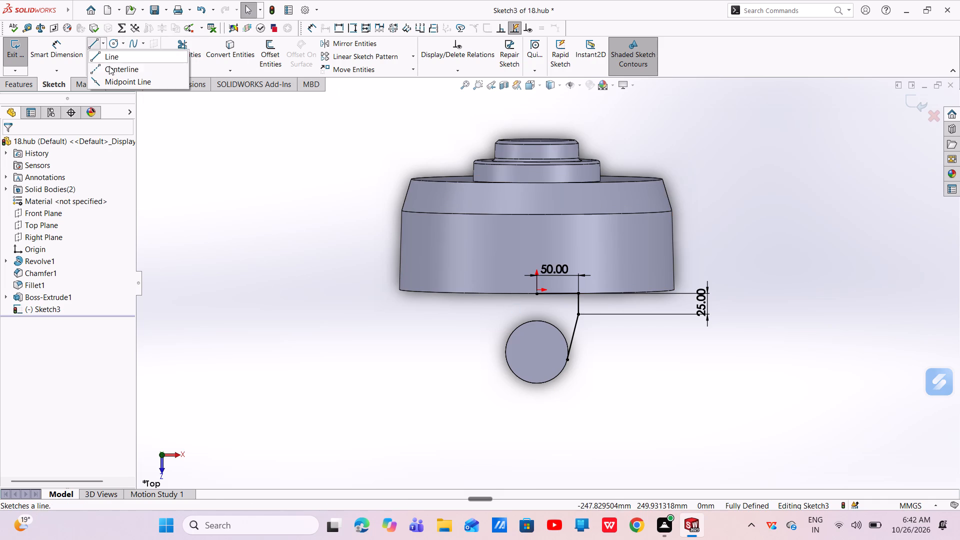
left_click(111, 69)
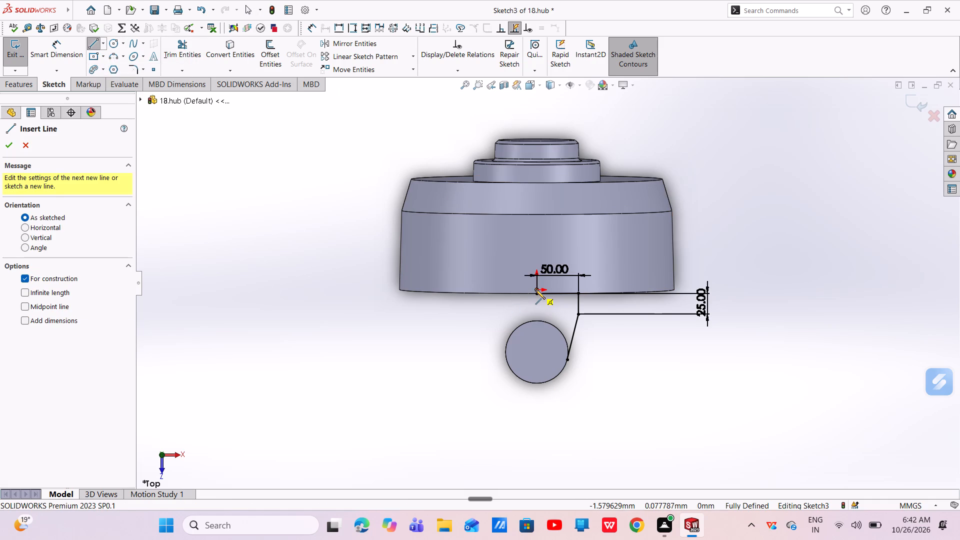
left_click(535, 289)
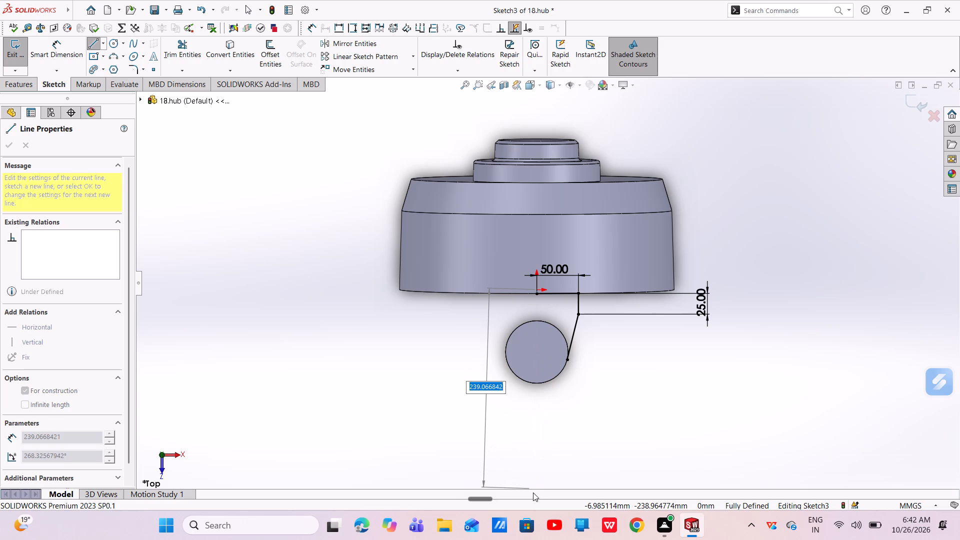
left_click(535, 484)
right_click(535, 484)
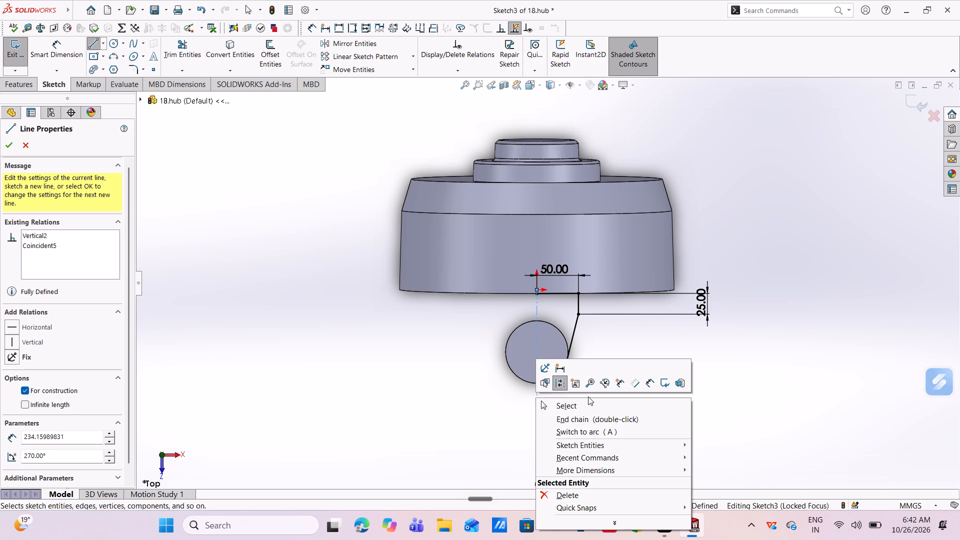
left_click(583, 401)
Mirror the slanted line, the short vertical line and the line along the flat end's edge about the vertical centerline.
left_click(371, 39)
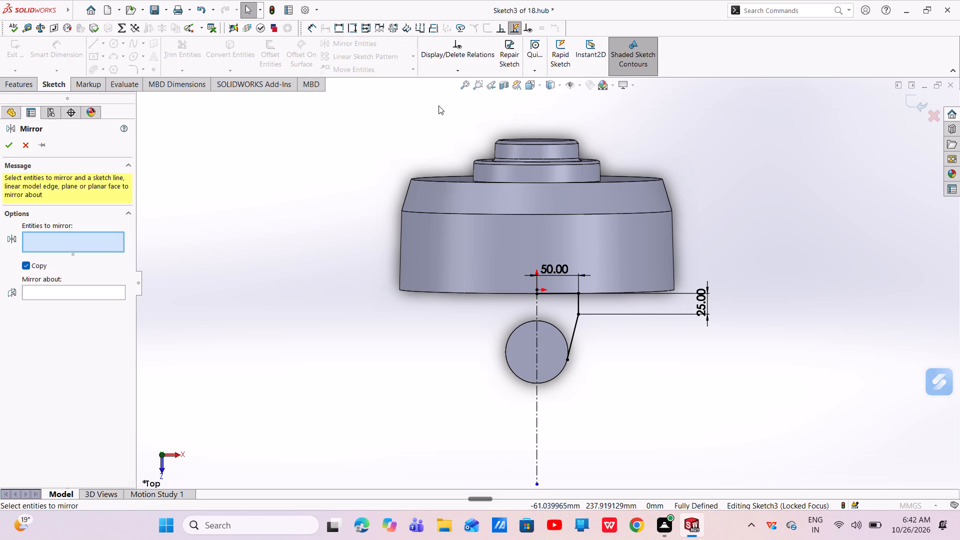
left_click(576, 317)
left_click(579, 305)
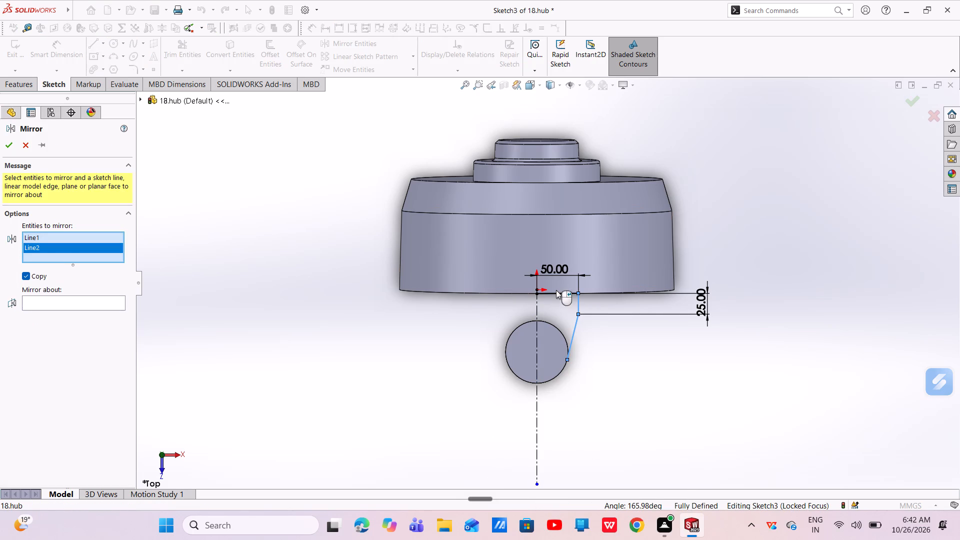
left_click(554, 294)
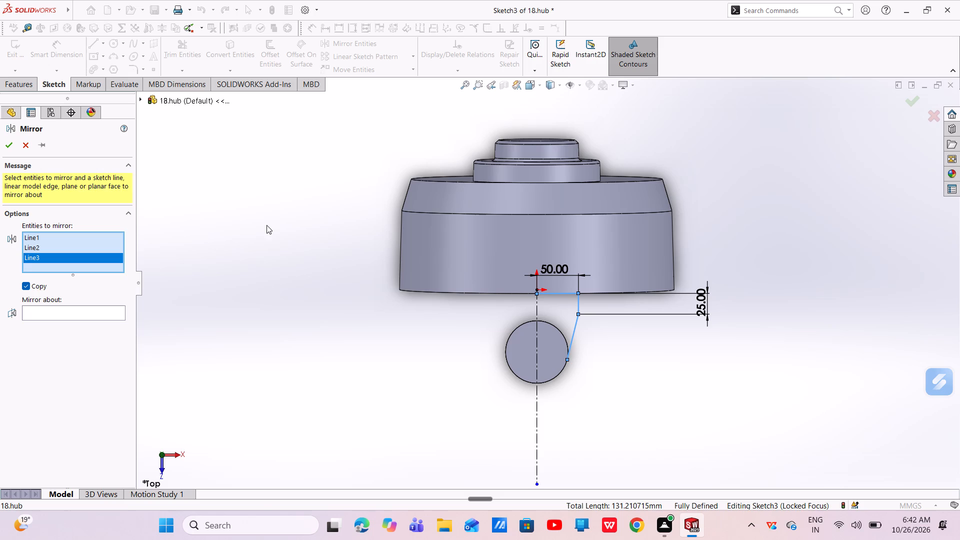
left_click(101, 310)
left_click(538, 429)
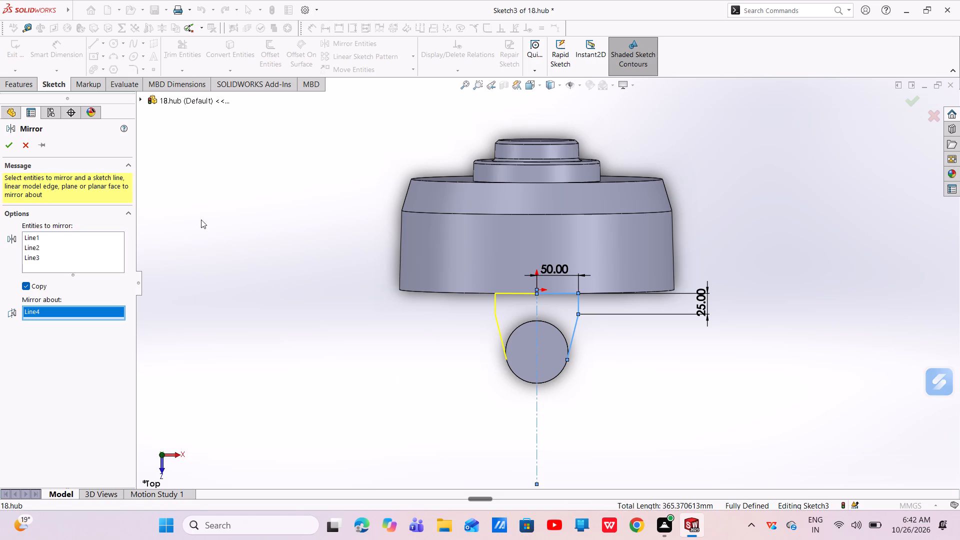
left_click(7, 148)
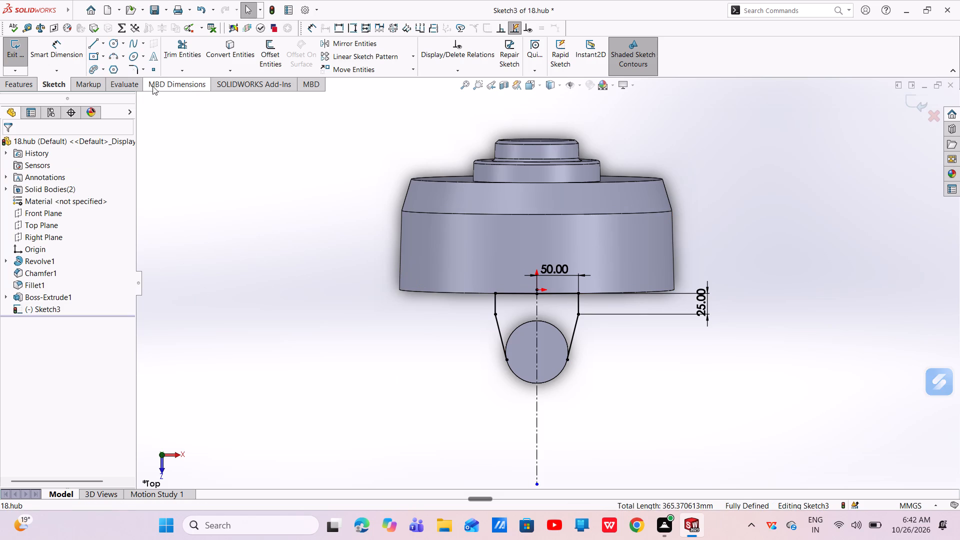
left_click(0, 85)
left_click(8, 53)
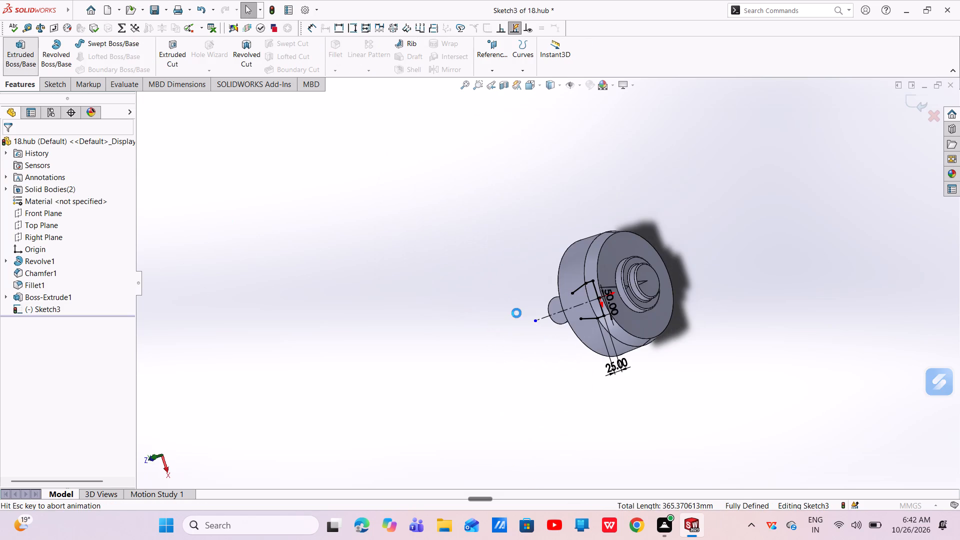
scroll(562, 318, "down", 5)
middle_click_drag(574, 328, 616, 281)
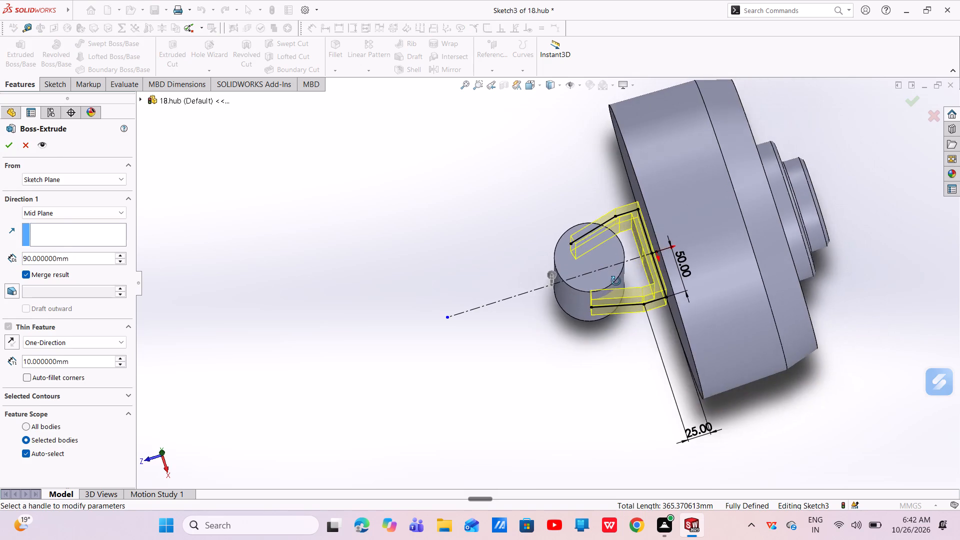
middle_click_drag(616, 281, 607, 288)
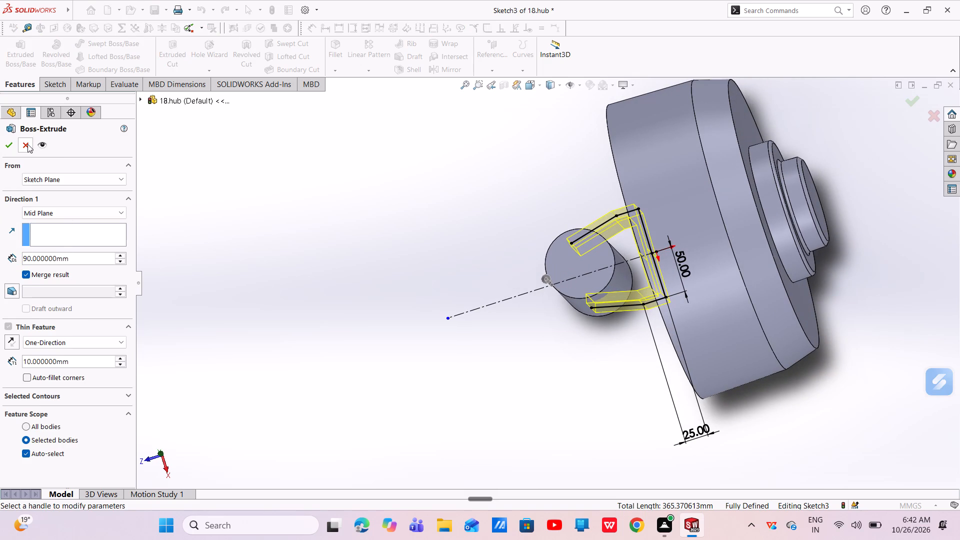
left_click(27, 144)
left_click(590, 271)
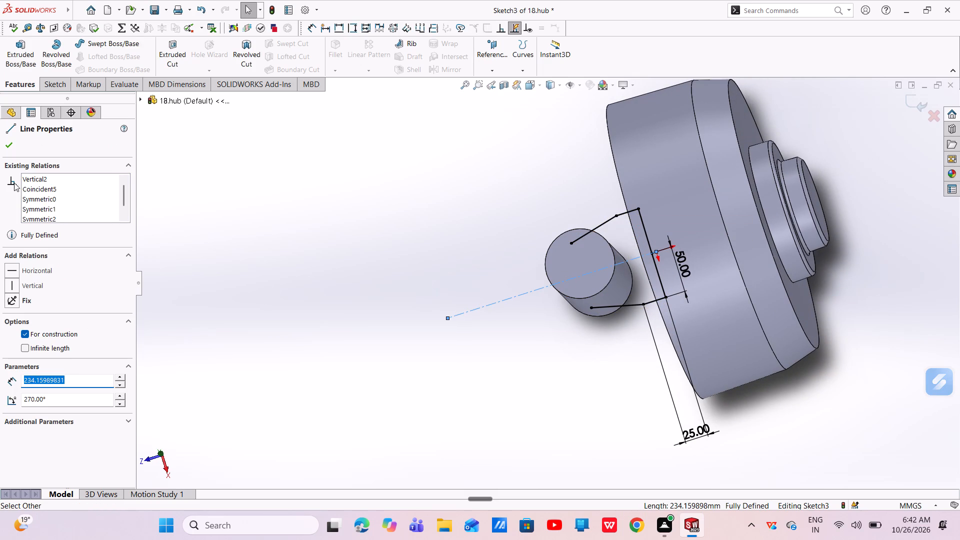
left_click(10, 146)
Draw a horizontal line between the lower ends of the two slanted lines to close the profile across the cylinder's circle.
left_click(49, 310)
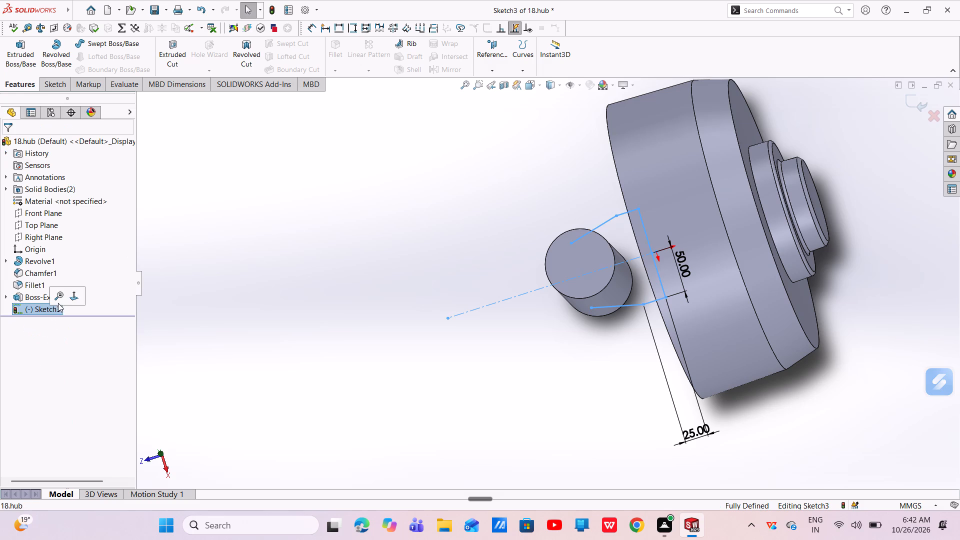
left_click(70, 298)
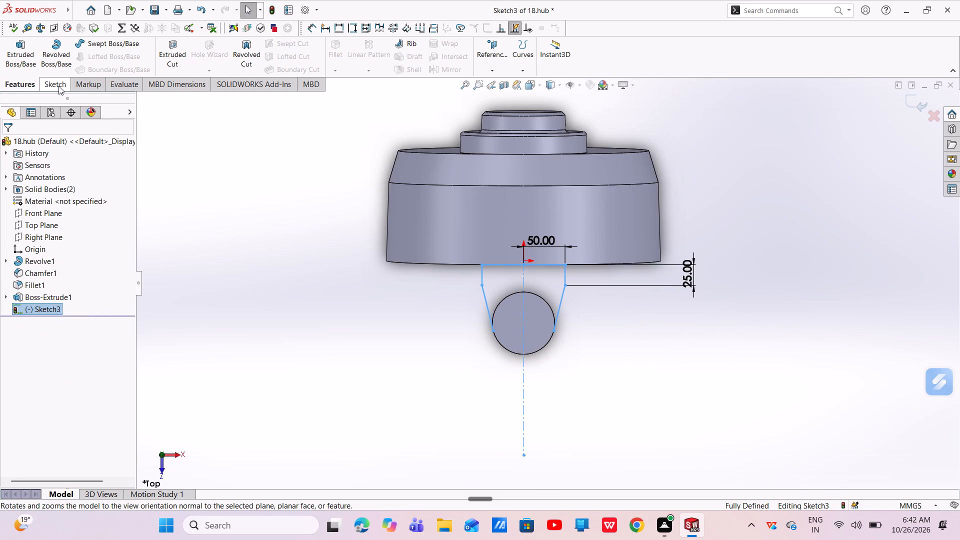
left_click(61, 83)
left_click(90, 47)
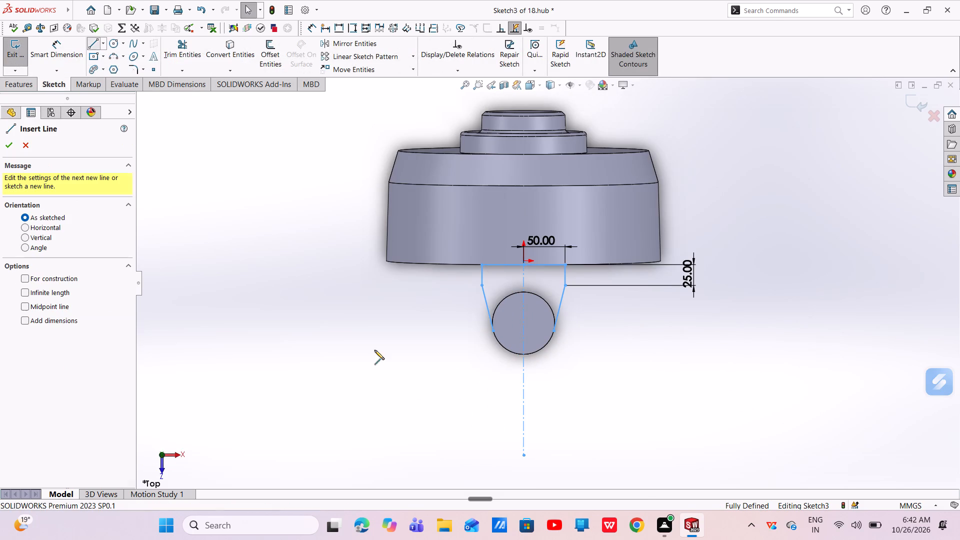
scroll(477, 347, "down", 5)
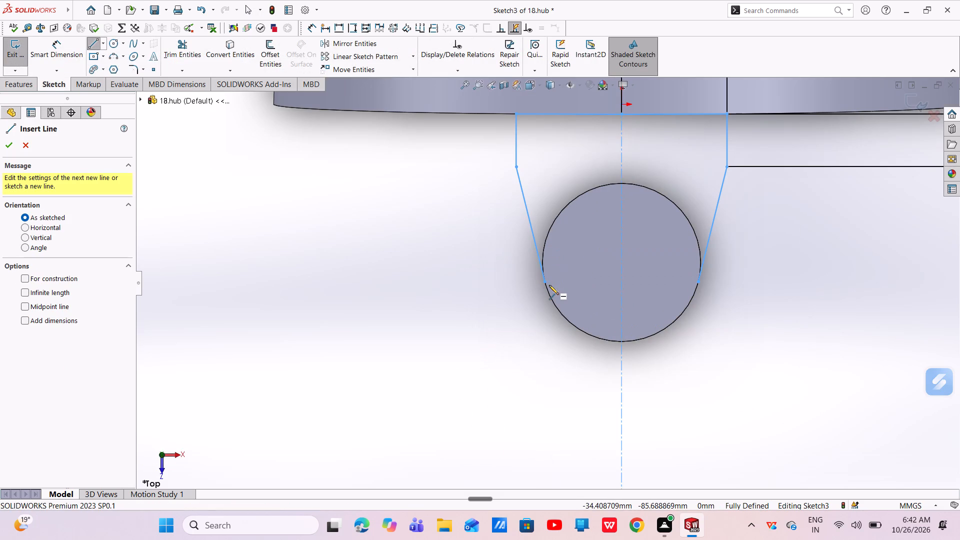
left_click(546, 283)
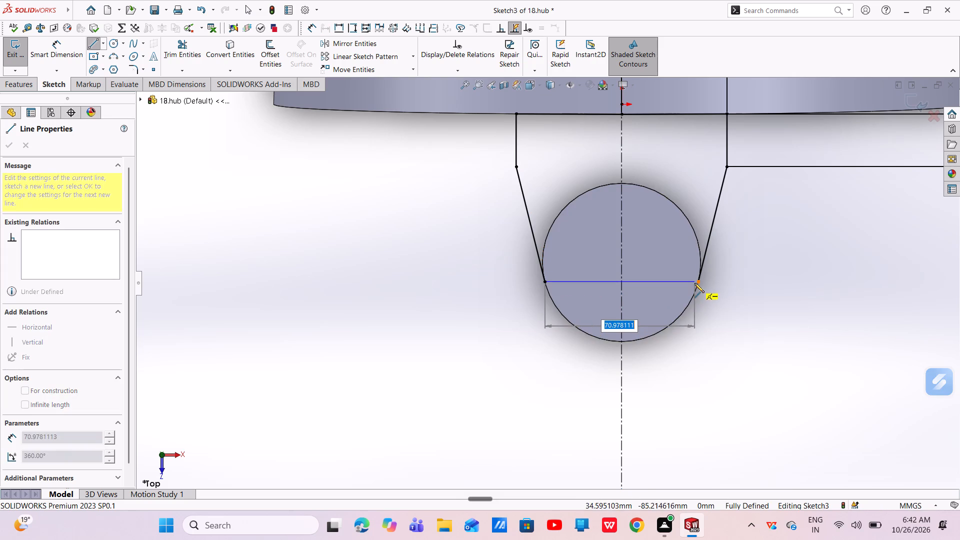
left_click(697, 282)
right_click(697, 282)
left_click(712, 287)
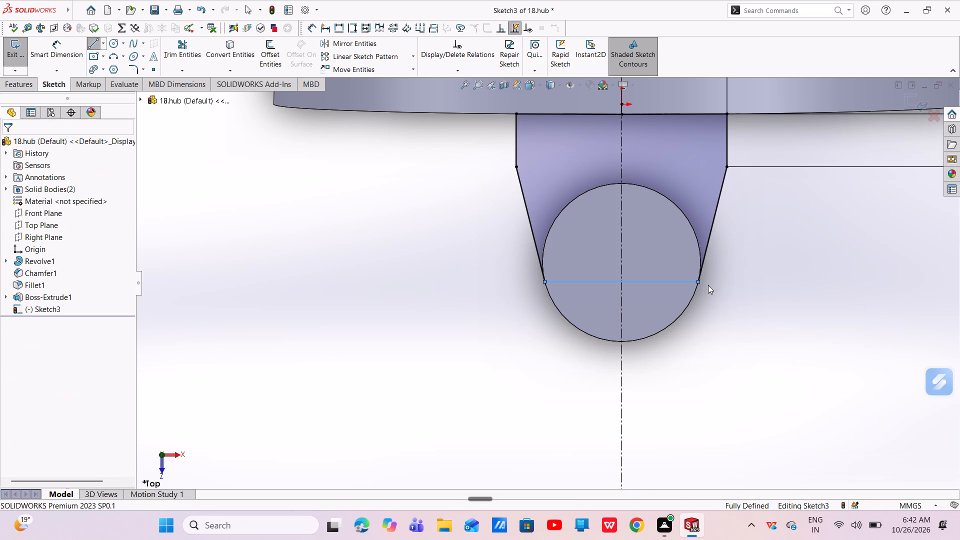
Extrude the closed profile 12.5 mm with a Mid Plane end condition, starting at a 32 mm offset from the sketch plane.
scroll(705, 284, "up", 6)
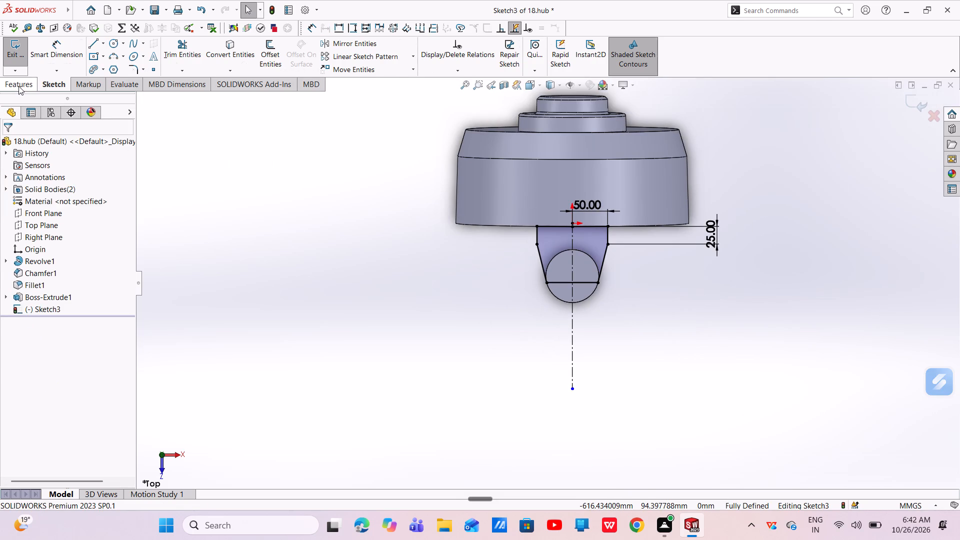
left_click(18, 86)
left_click(6, 48)
scroll(585, 245, "down", 3)
scroll(578, 255, "up", 3)
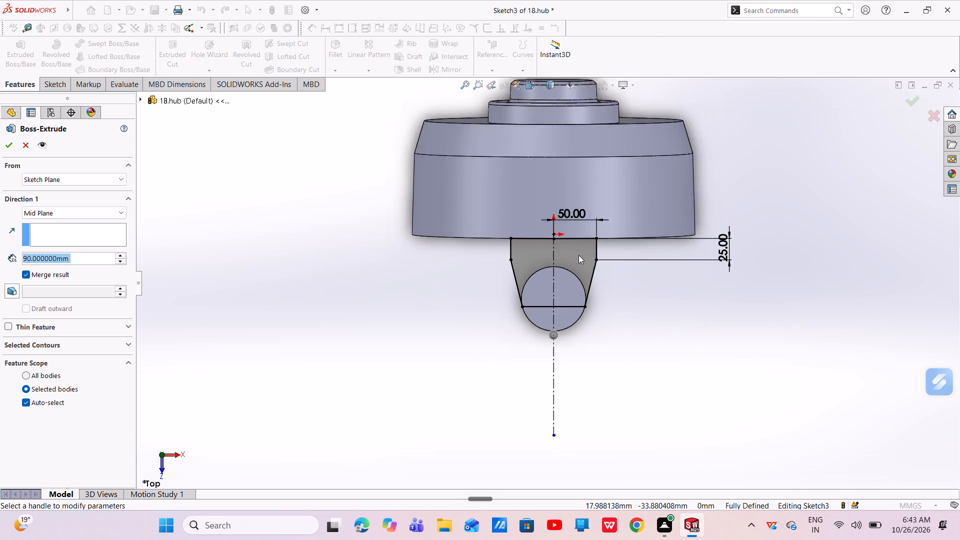
middle_click_drag(584, 273, 517, 285)
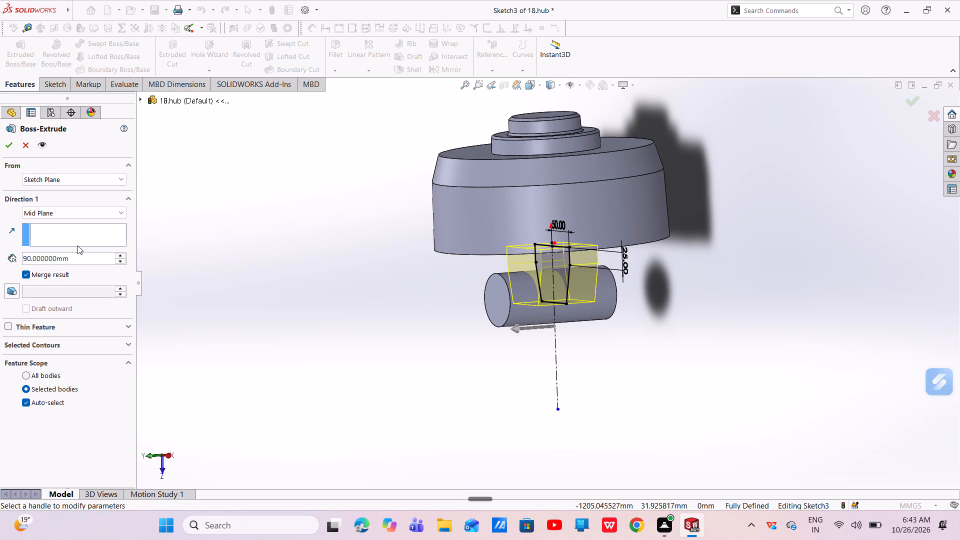
left_click(82, 180)
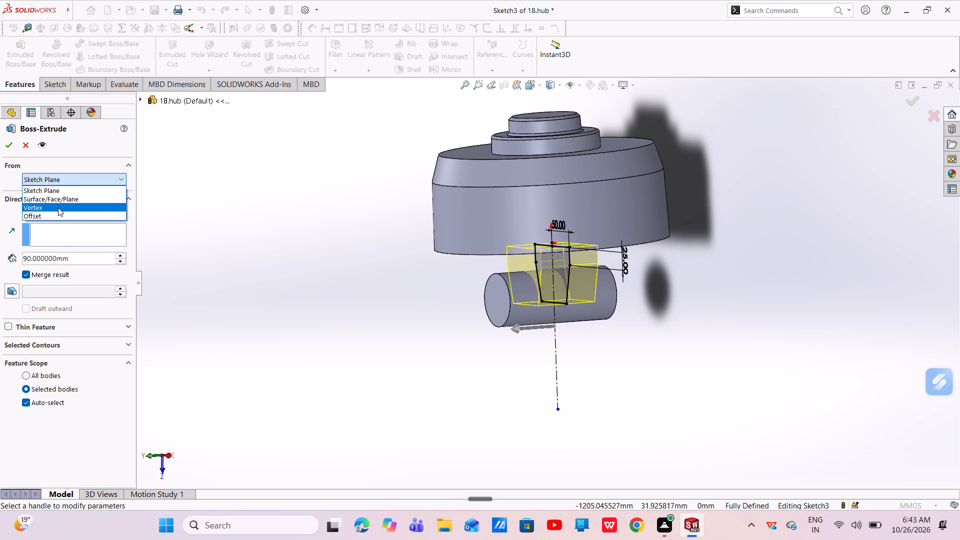
left_click(56, 214)
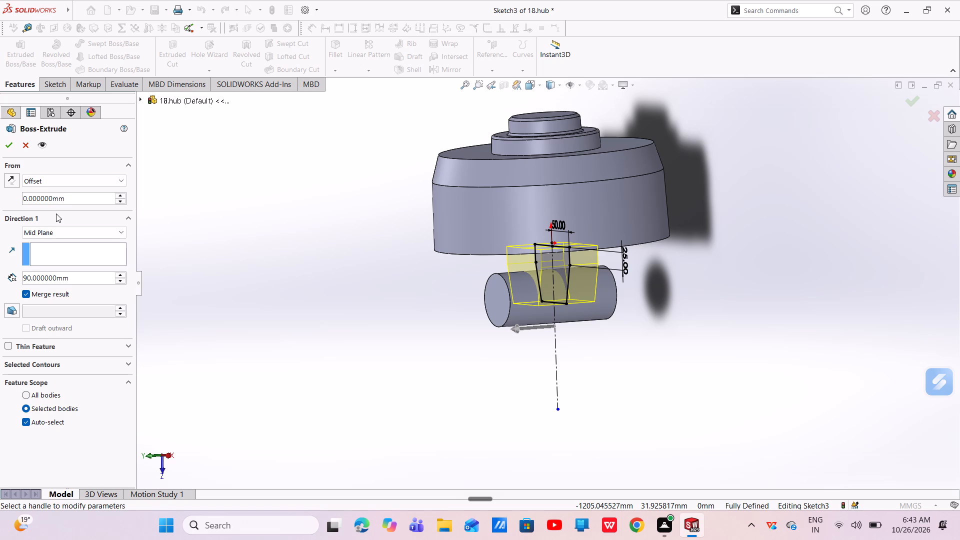
left_click_drag(80, 199, 19, 222)
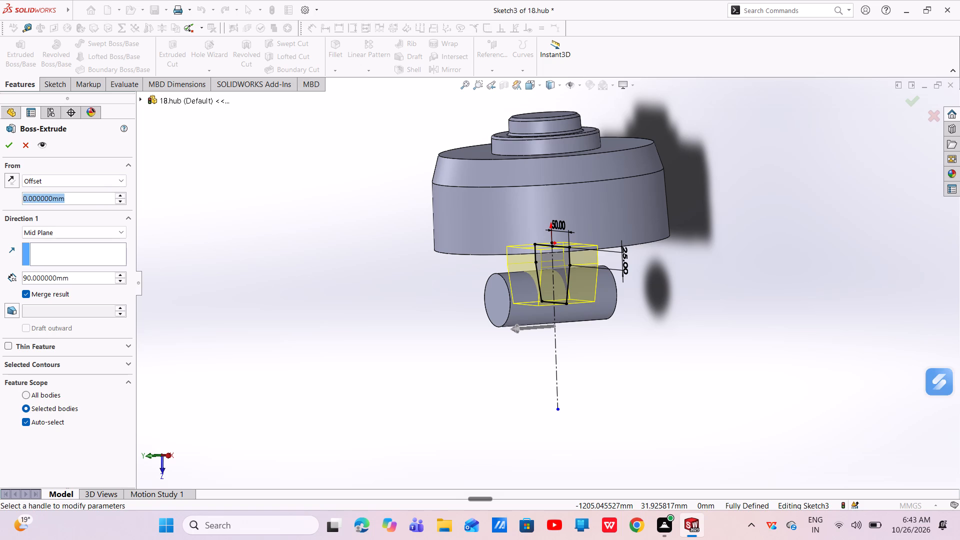
left_click_drag(19, 222, 12, 225)
key("BackSpace")
type("32")
key("Return")
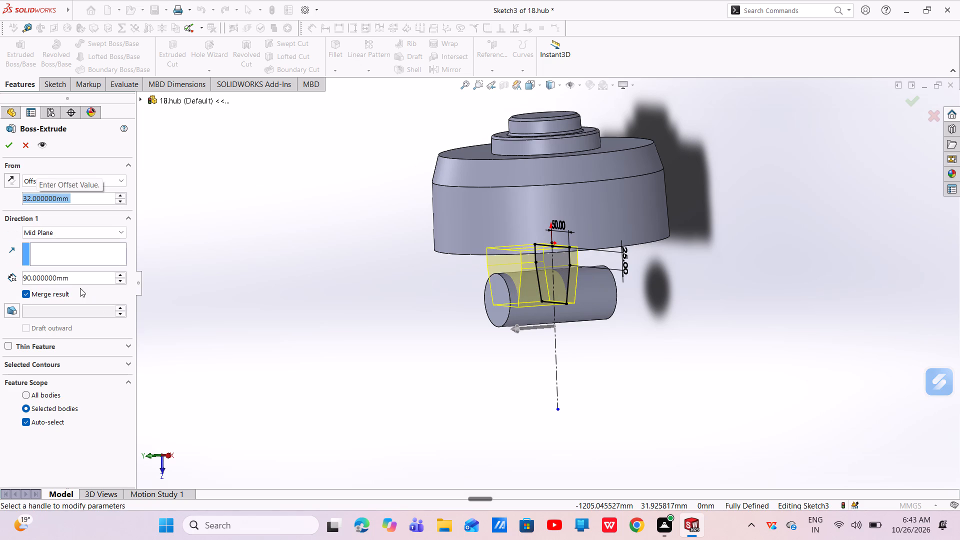
left_click_drag(82, 283, 20, 279)
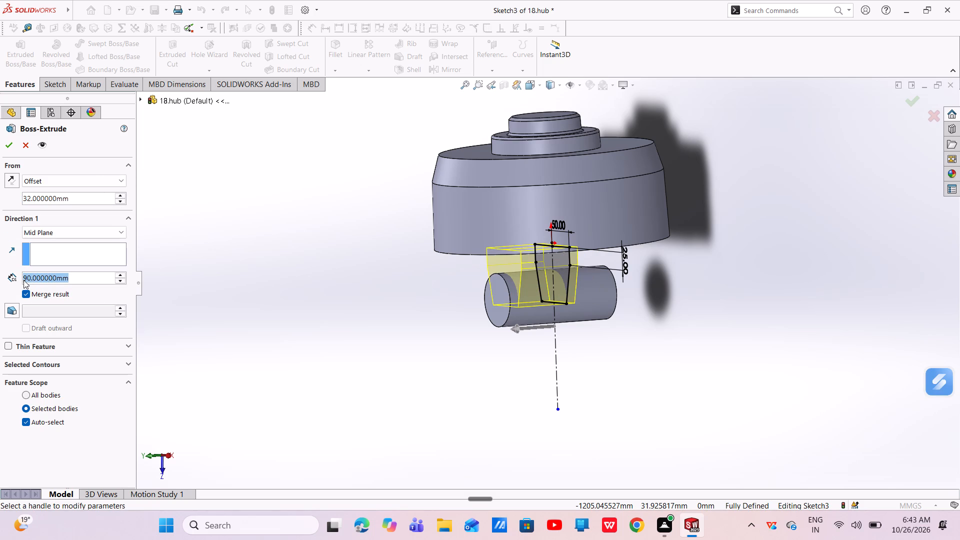
key("BackSpace")
type("12.5")
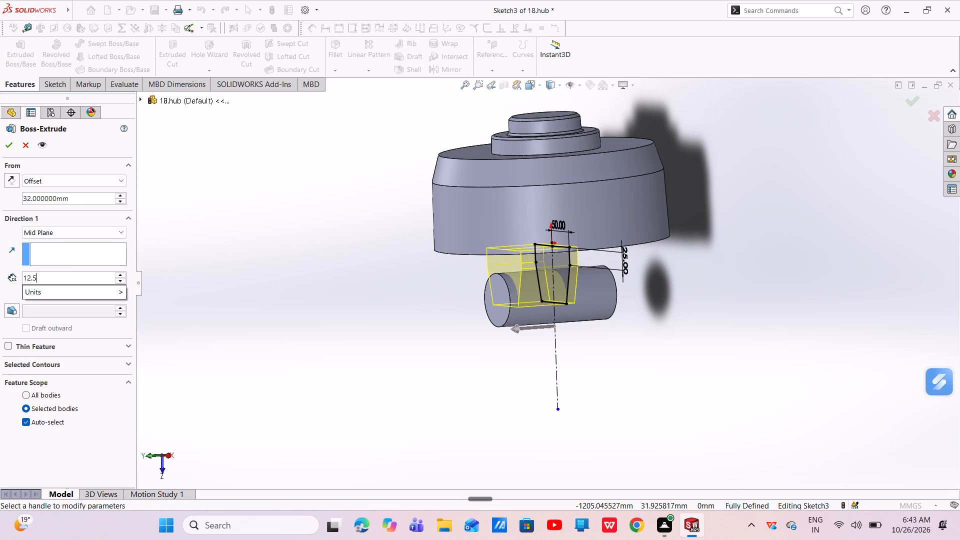
key("Return")
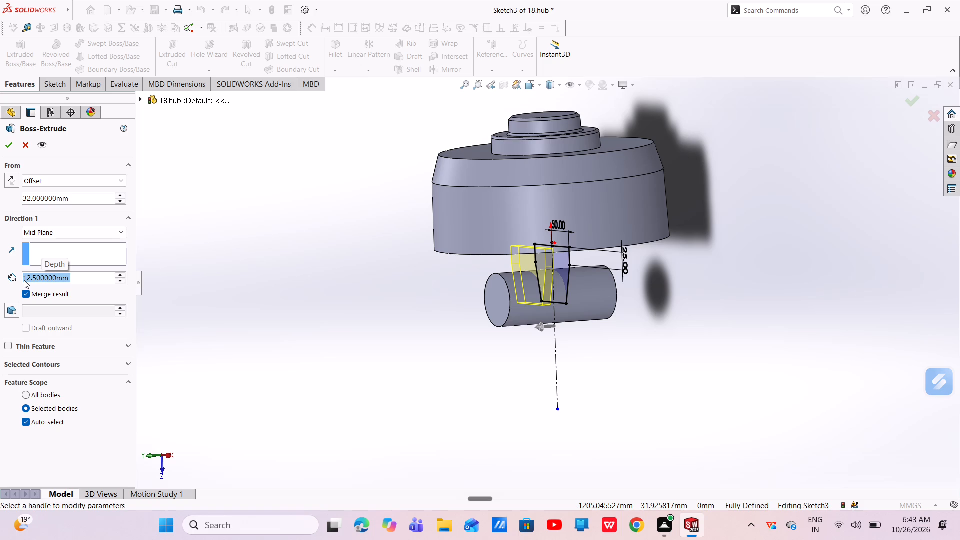
left_click(9, 251)
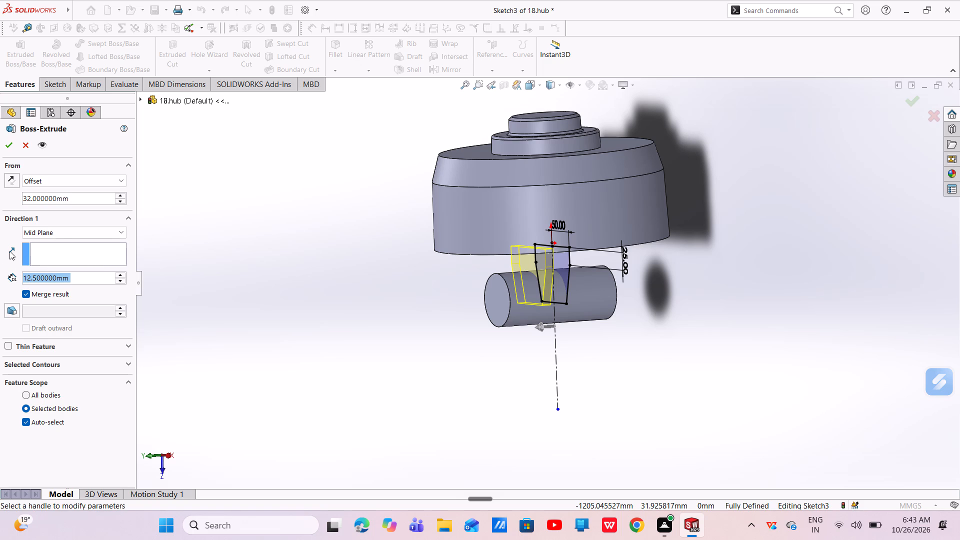
left_click(11, 252)
scroll(45, 266, "down", 2)
key("Return")
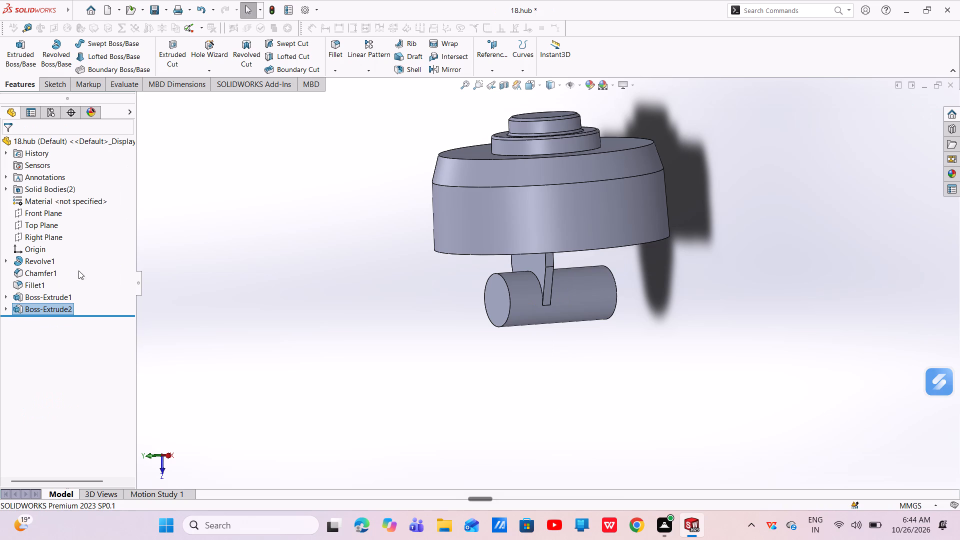
Edit the connecting rib's extrusion to use a Blind end condition in the reversed direction.
left_click(32, 311)
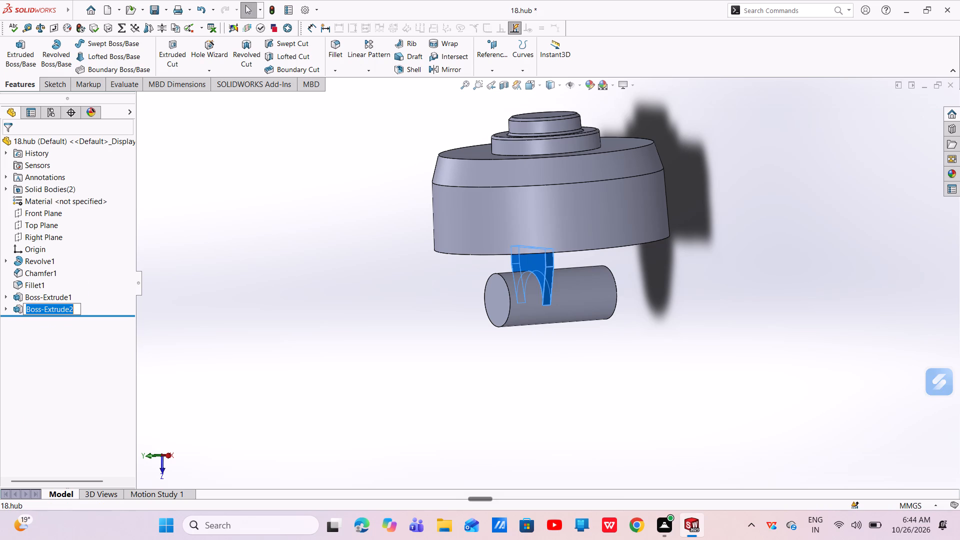
left_click(16, 306)
left_click(23, 278)
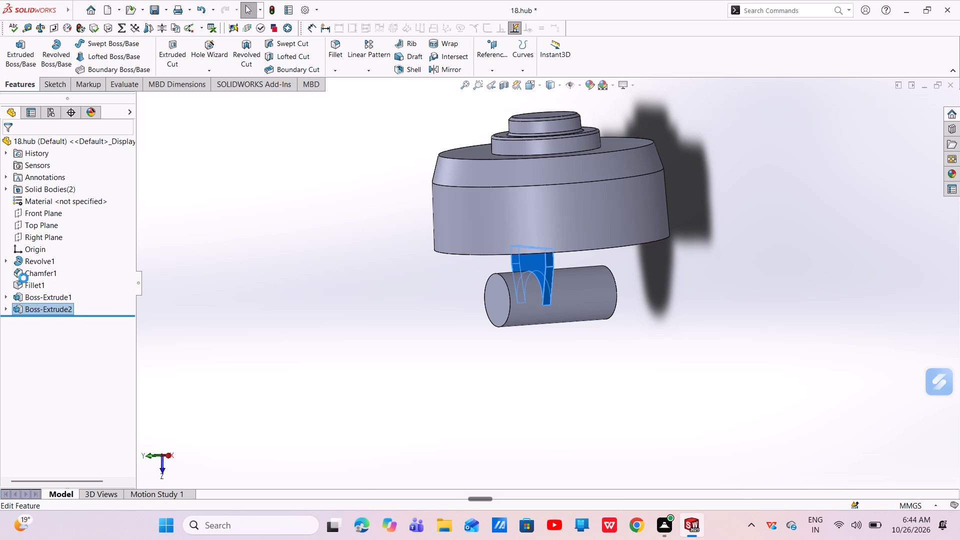
scroll(21, 241, "down", 5)
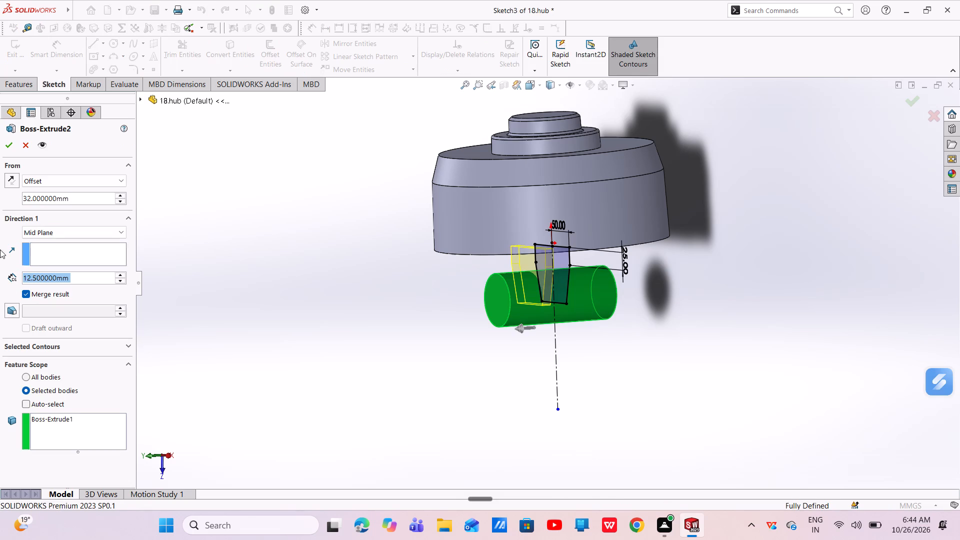
left_click(10, 250)
left_click(10, 250)
left_click(25, 292)
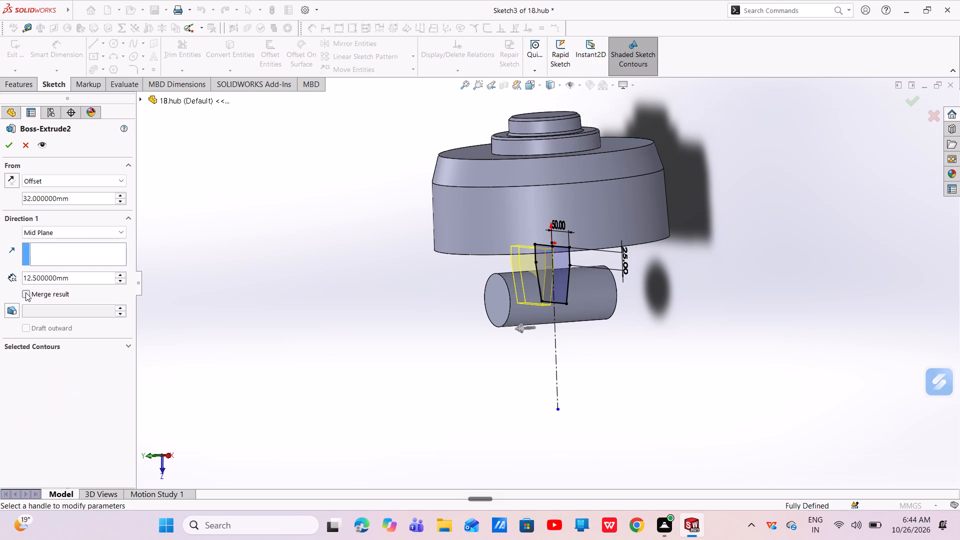
left_click(25, 292)
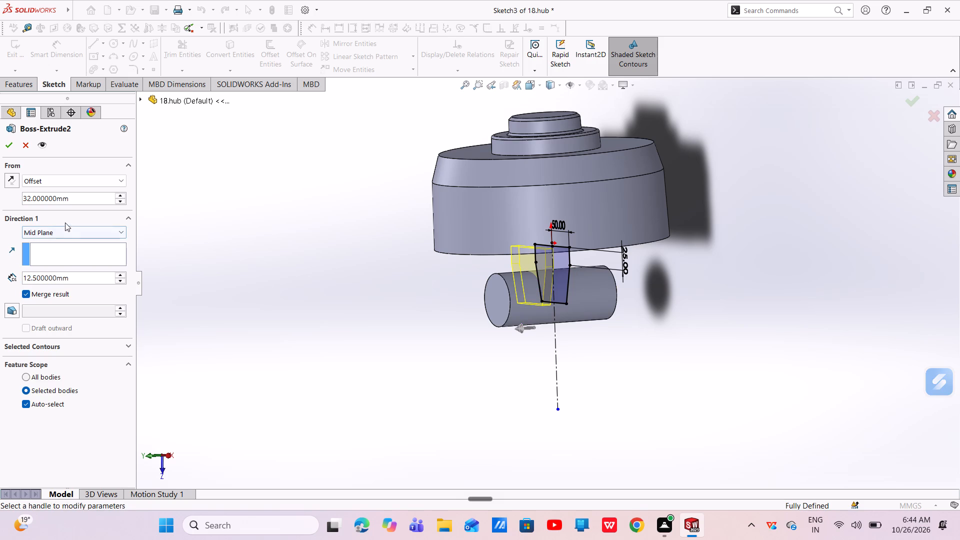
left_click(15, 249)
left_click(58, 232)
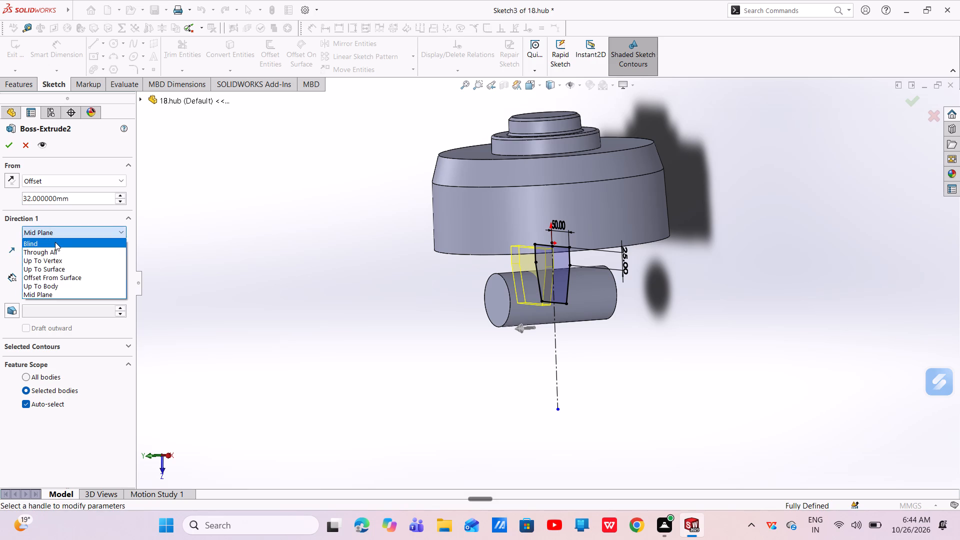
left_click(52, 242)
left_click(10, 237)
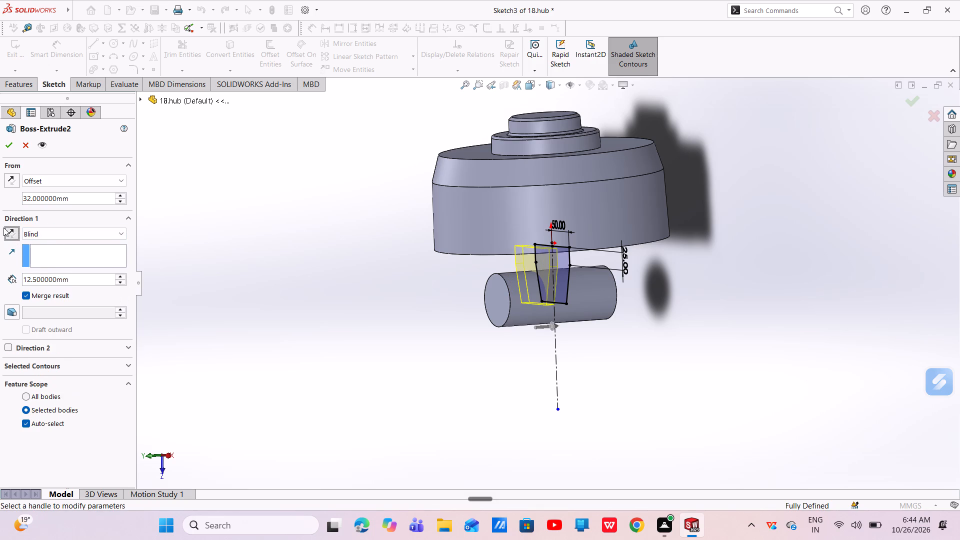
left_click(5, 142)
Mirror the extruded connecting rib about the Top Plane.
scroll(543, 253, "down", 5)
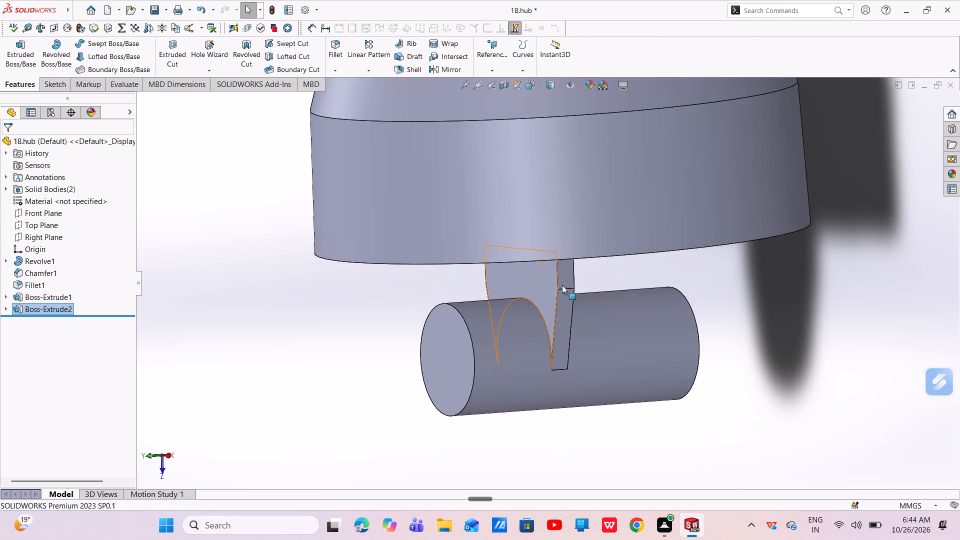
scroll(568, 298, "up", 5)
middle_click_drag(561, 298, 537, 333)
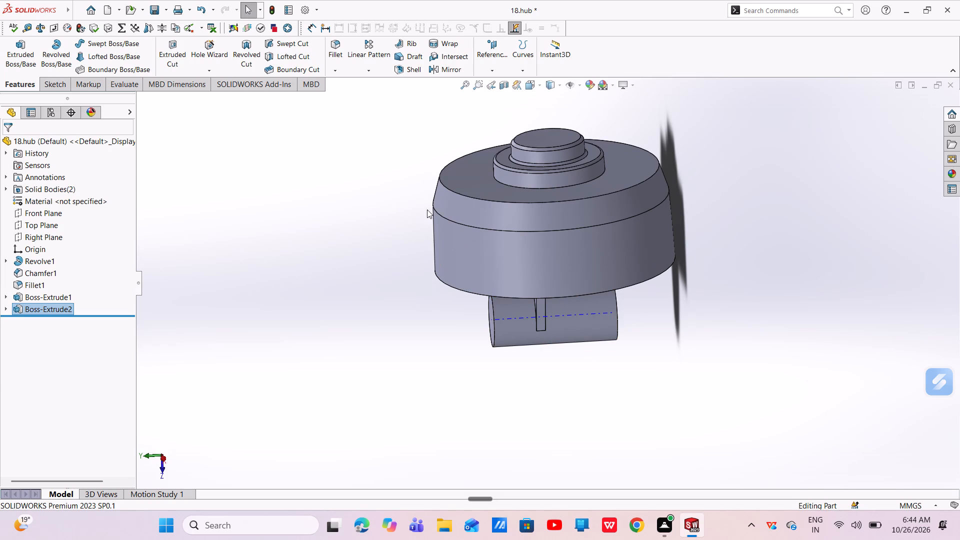
left_click(433, 71)
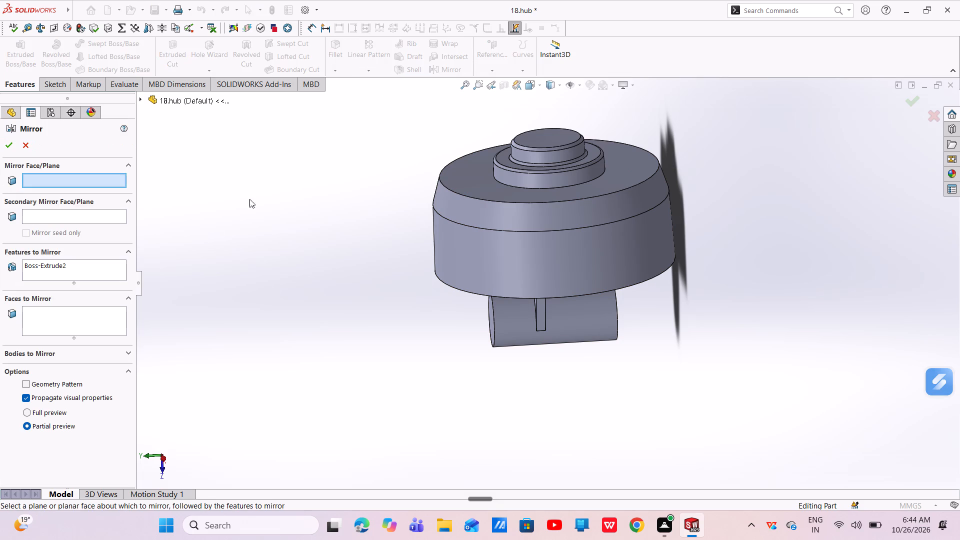
left_click(171, 100)
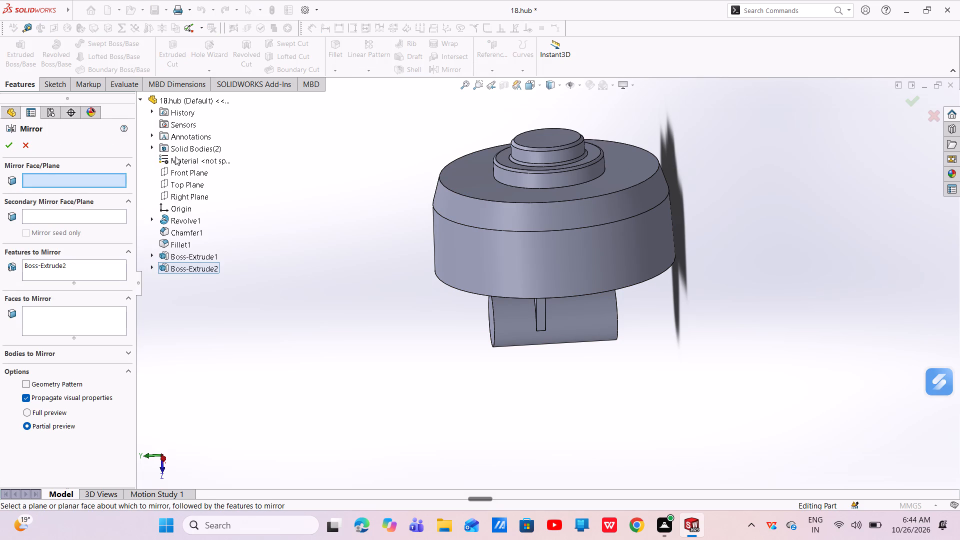
left_click(183, 185)
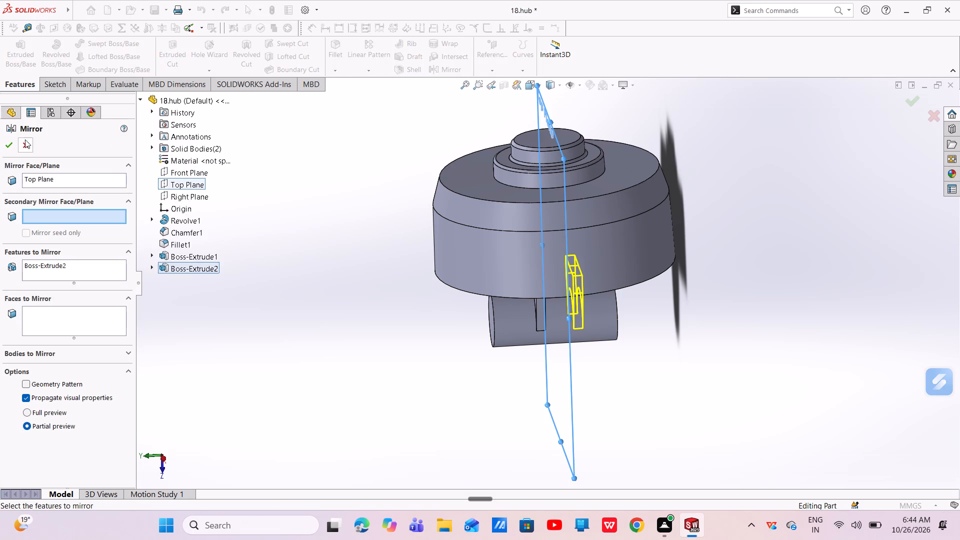
left_click(9, 143)
scroll(619, 301, "down", 2)
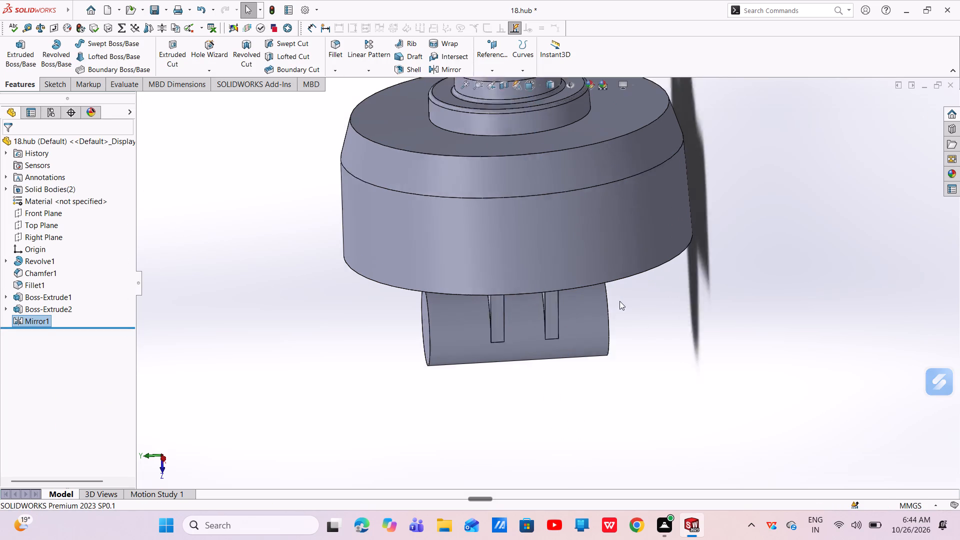
Examine where the two ribs meet the hub body and the cylinder, and review the first rib's extrusion settings.
scroll(619, 301, "down", 2)
scroll(605, 339, "up", 4)
middle_click_drag(594, 333, 579, 289)
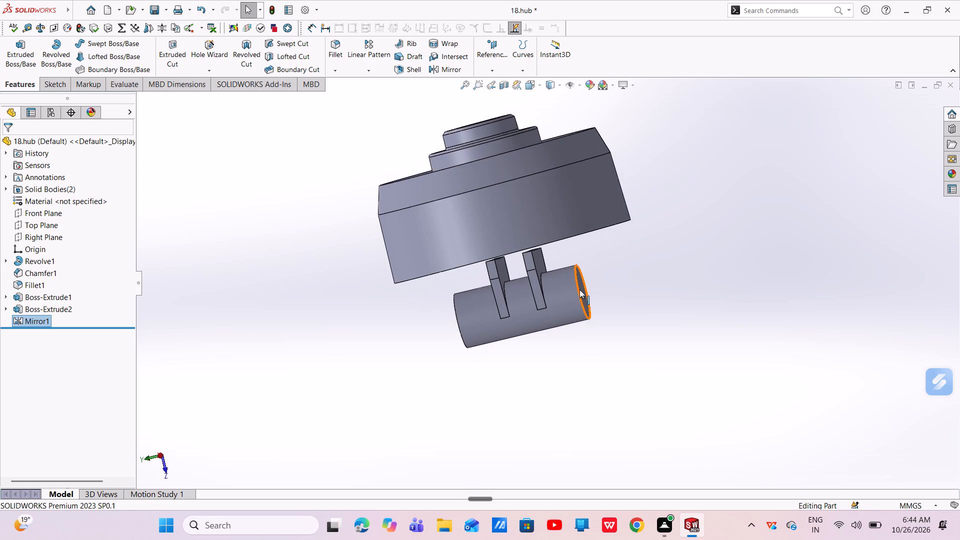
scroll(557, 222, "down", 4)
middle_click_drag(474, 340, 488, 314)
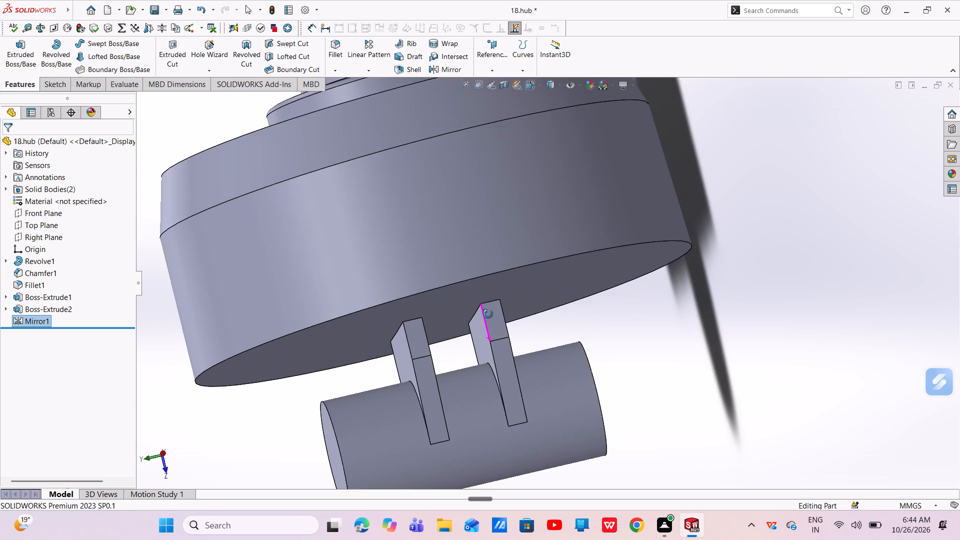
middle_click_drag(488, 314, 467, 353)
scroll(488, 314, "down", 1)
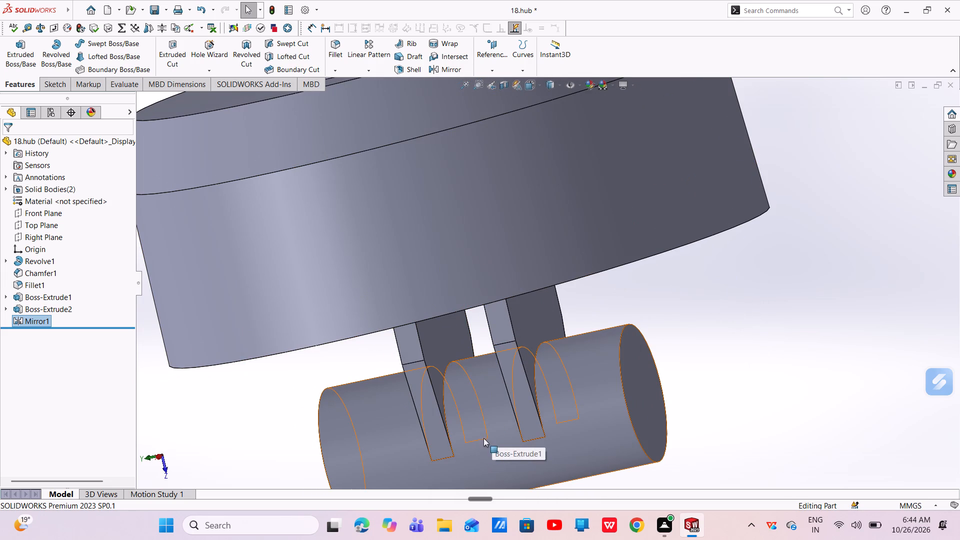
left_click(67, 306)
left_click(73, 277)
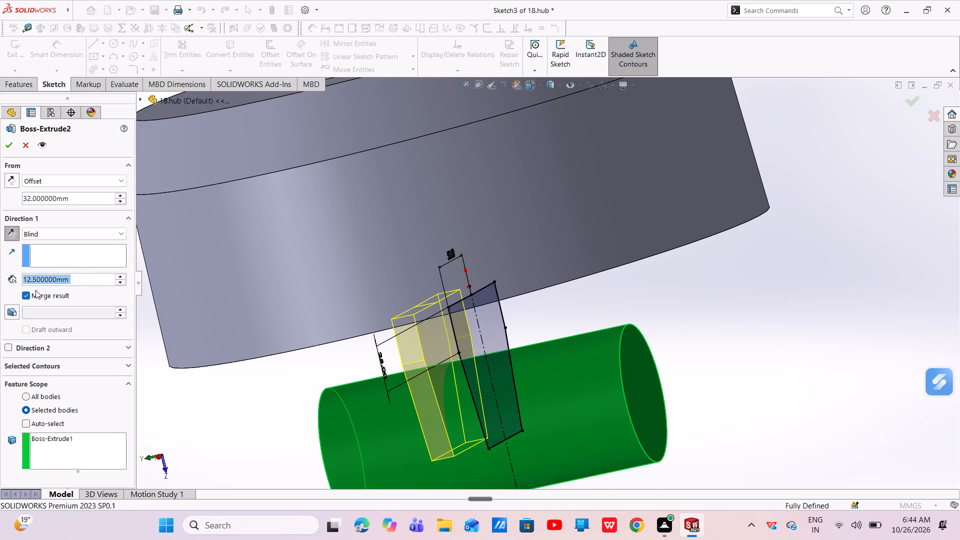
left_click(5, 146)
scroll(460, 297, "down", 5)
middle_click_drag(504, 353, 526, 348)
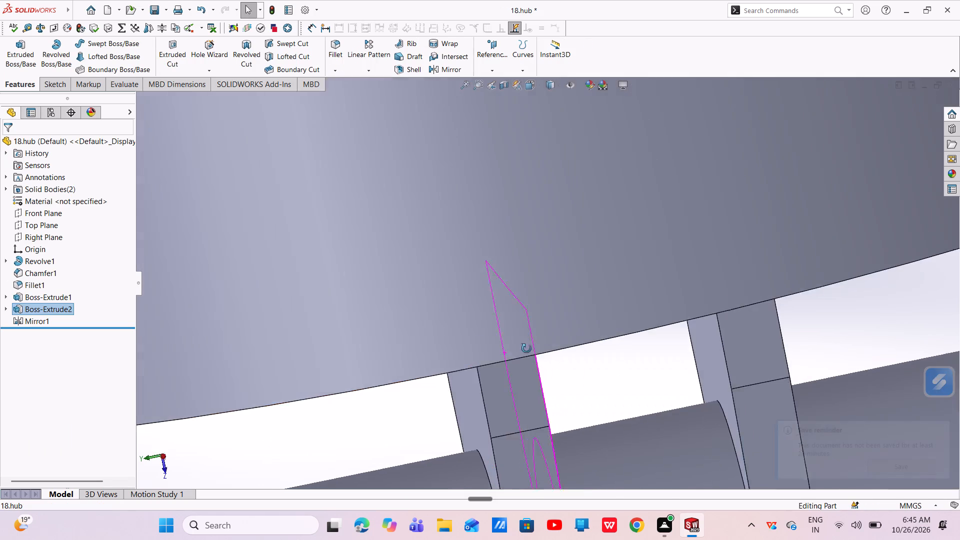
middle_click_drag(526, 348, 577, 308)
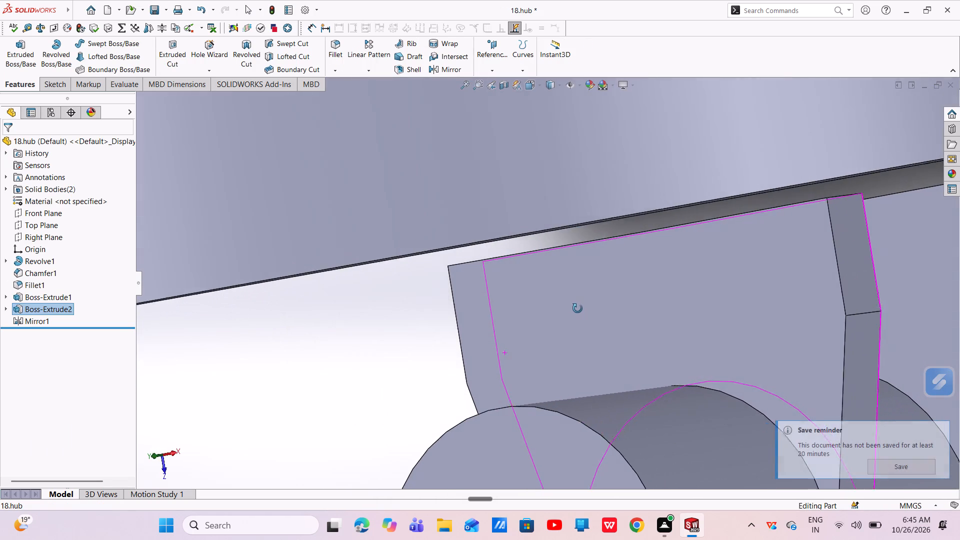
middle_click_drag(577, 308, 569, 312)
scroll(567, 314, "up", 8)
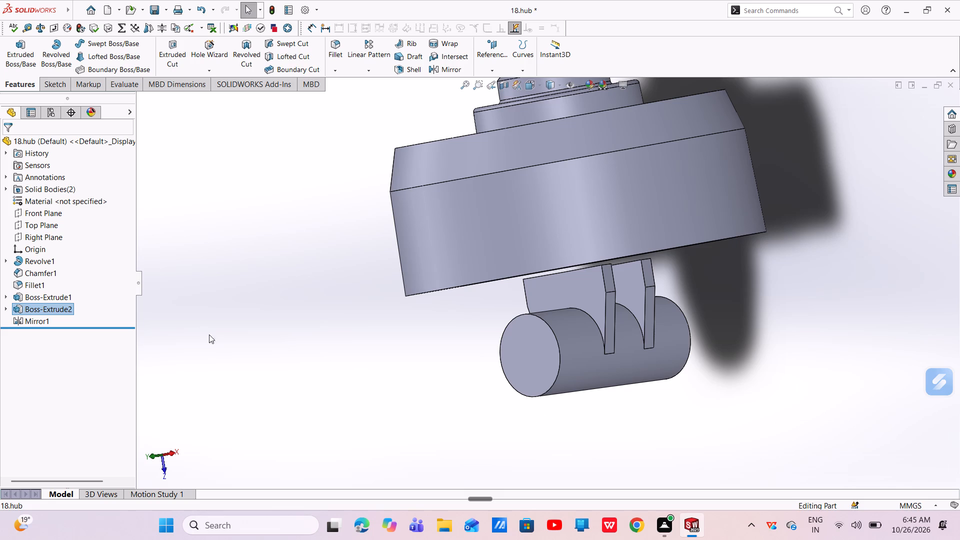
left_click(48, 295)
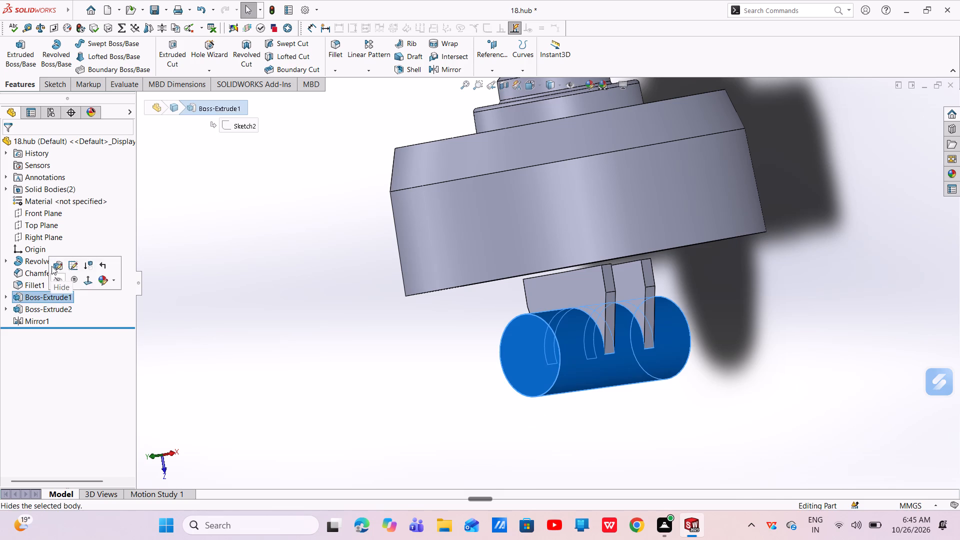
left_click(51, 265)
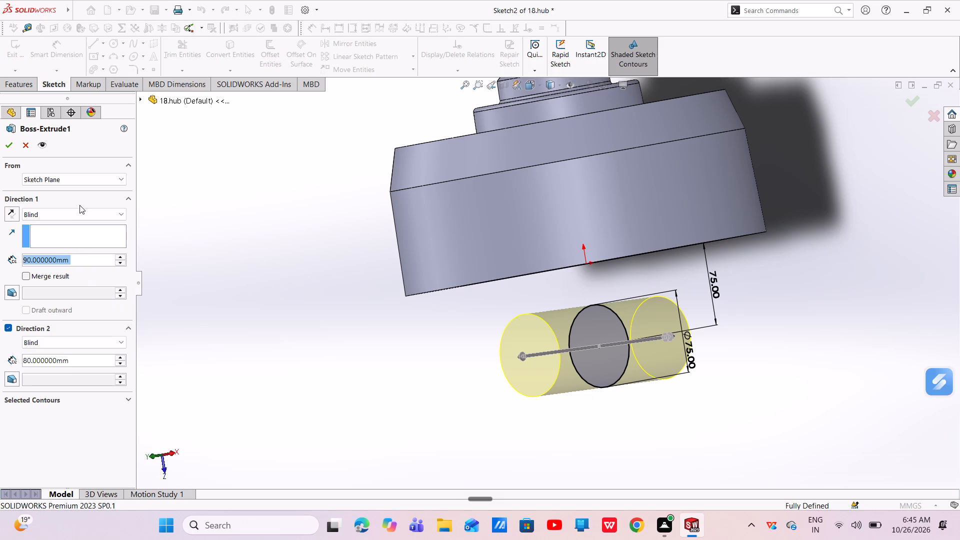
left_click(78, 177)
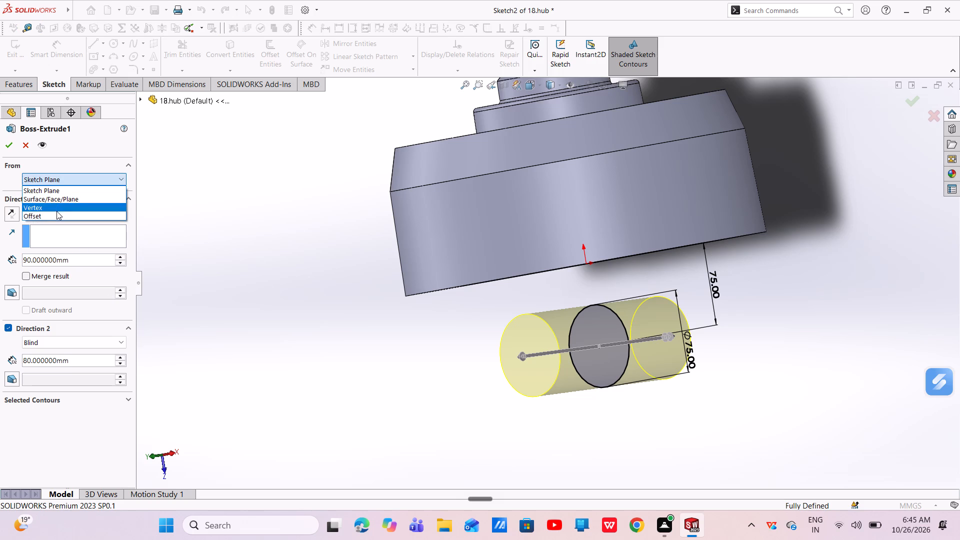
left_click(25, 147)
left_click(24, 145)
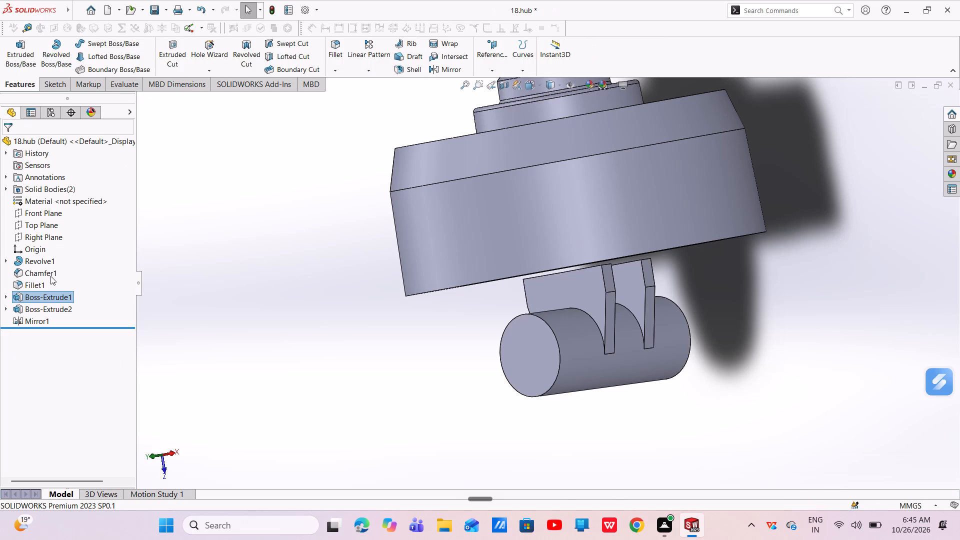
Set the start offset of the first rib's extrusion to 60 mm.
left_click(51, 309)
left_click(57, 278)
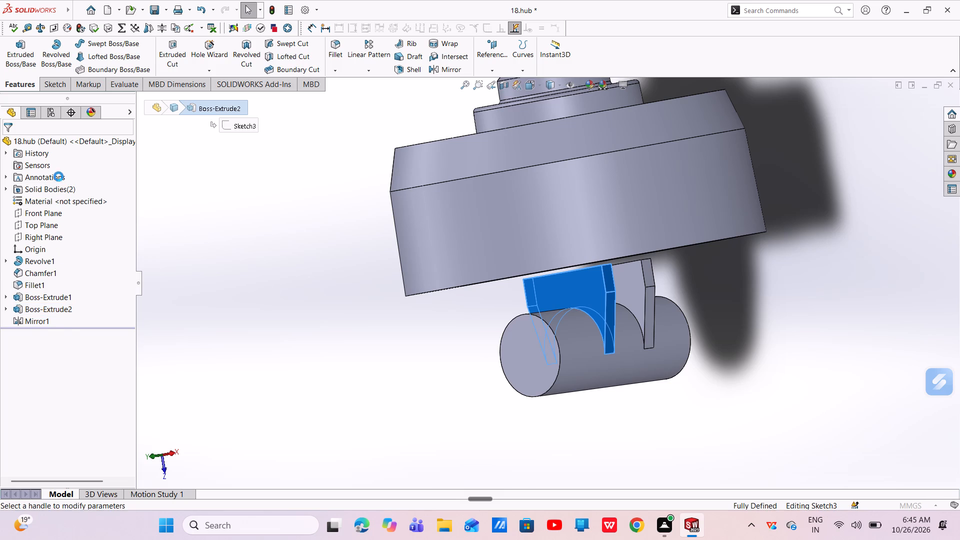
left_click_drag(82, 193, 12, 196)
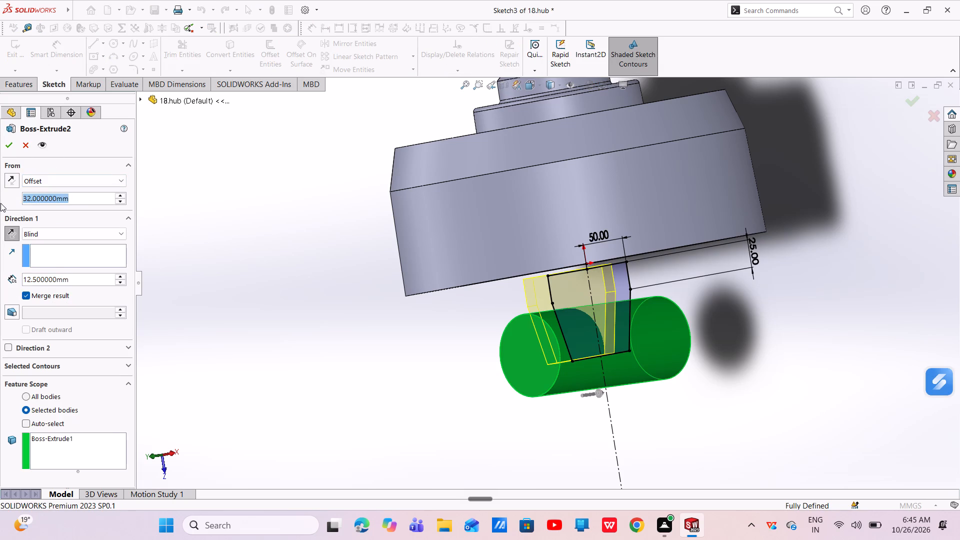
type("60")
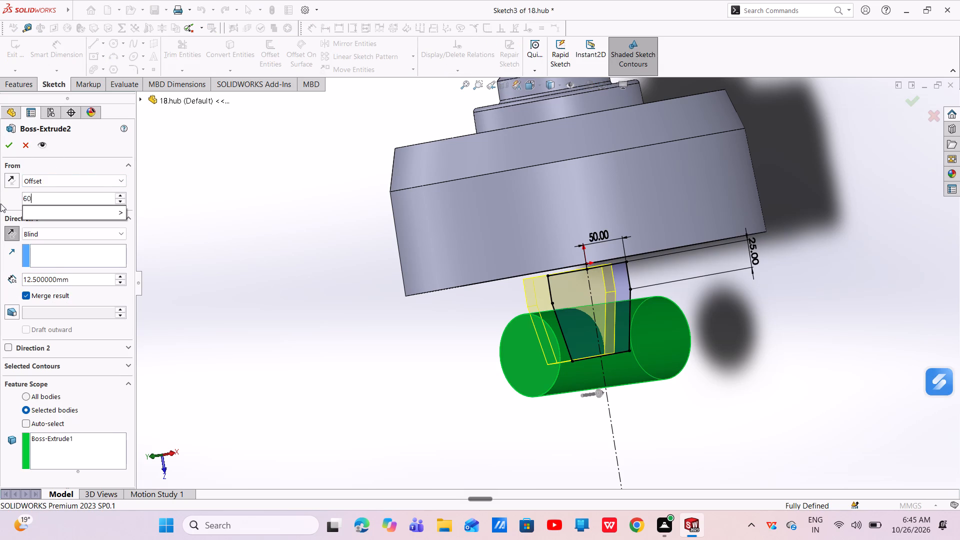
key("Return")
left_click(7, 143)
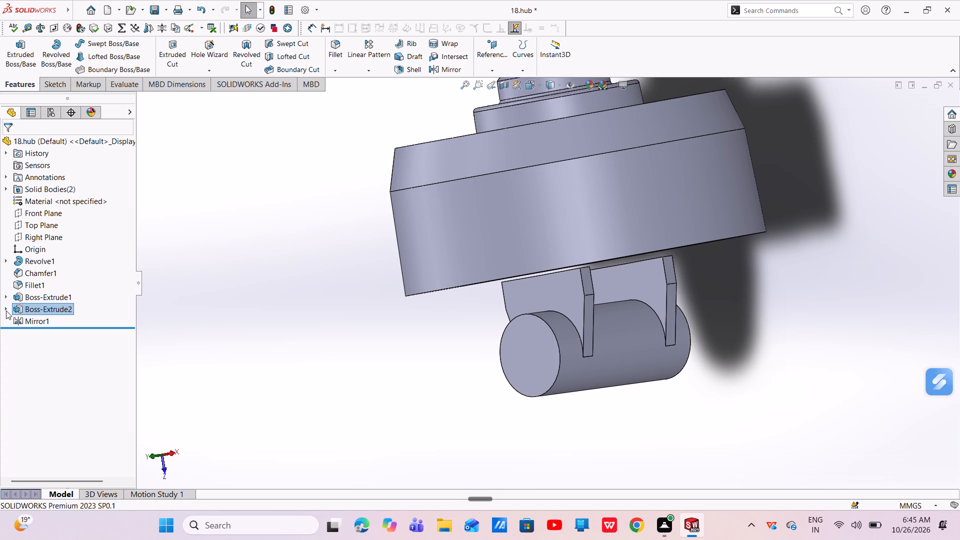
Edit the rib's sketch and delete the top, vertical and slanted lines of the profile's left half.
left_click(6, 310)
left_click(41, 325)
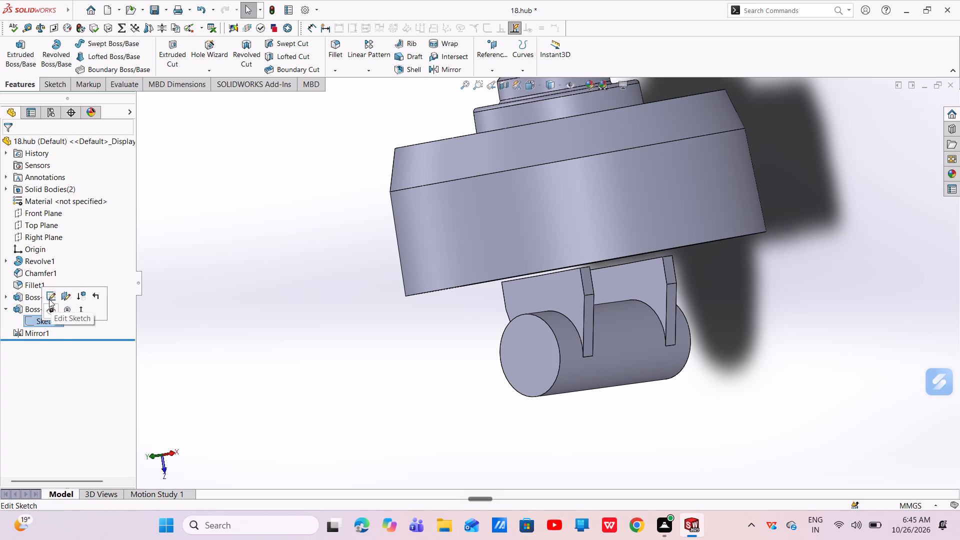
left_click(49, 299)
scroll(582, 349, "down", 7)
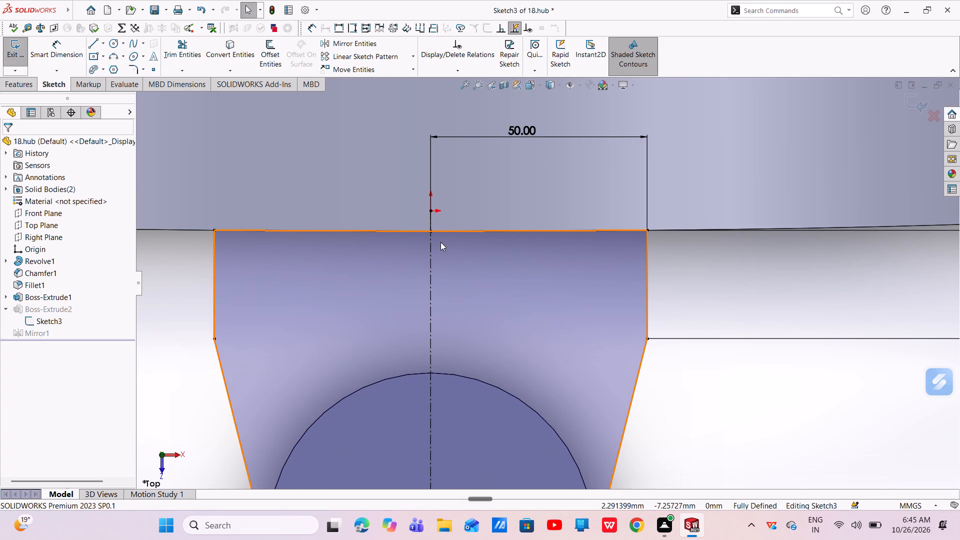
left_click(340, 228)
right_click(340, 228)
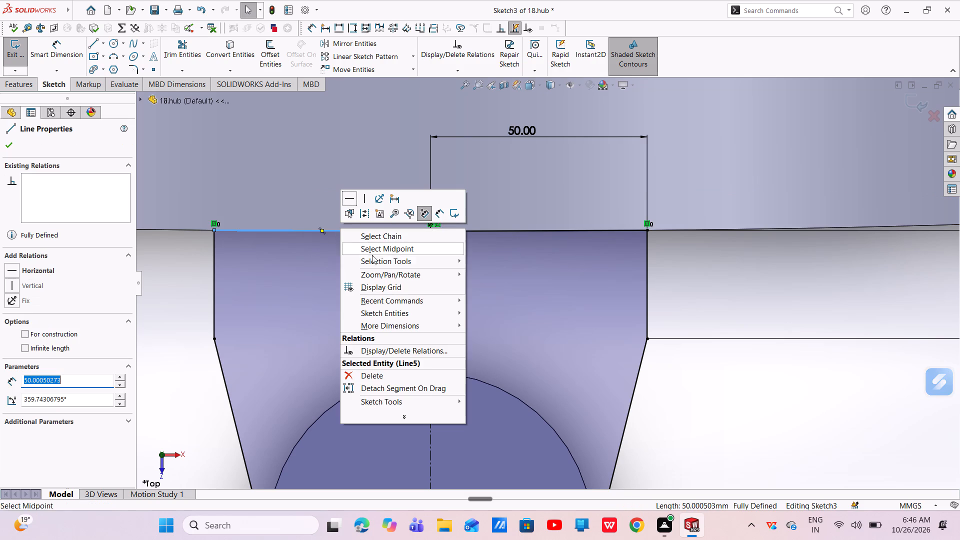
left_click(379, 376)
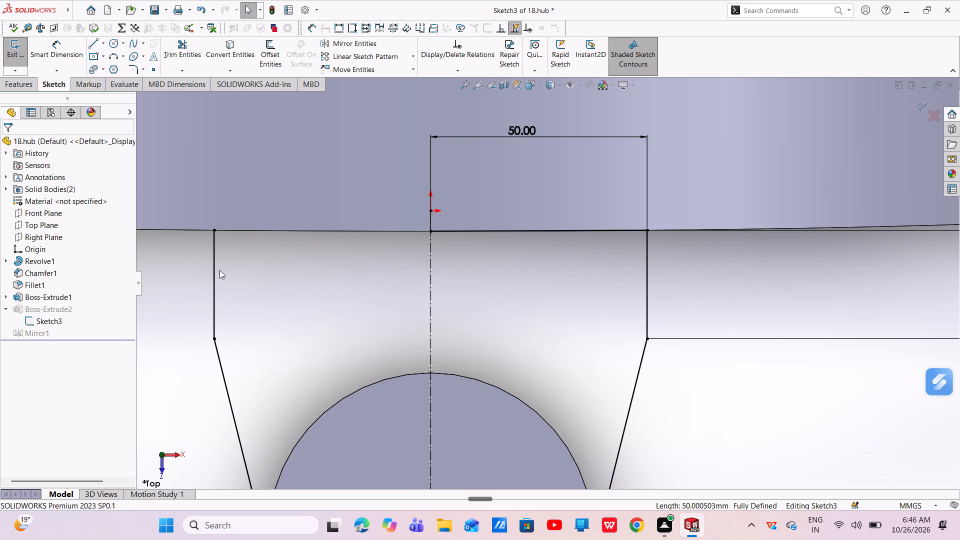
left_click(216, 270)
right_click(216, 270)
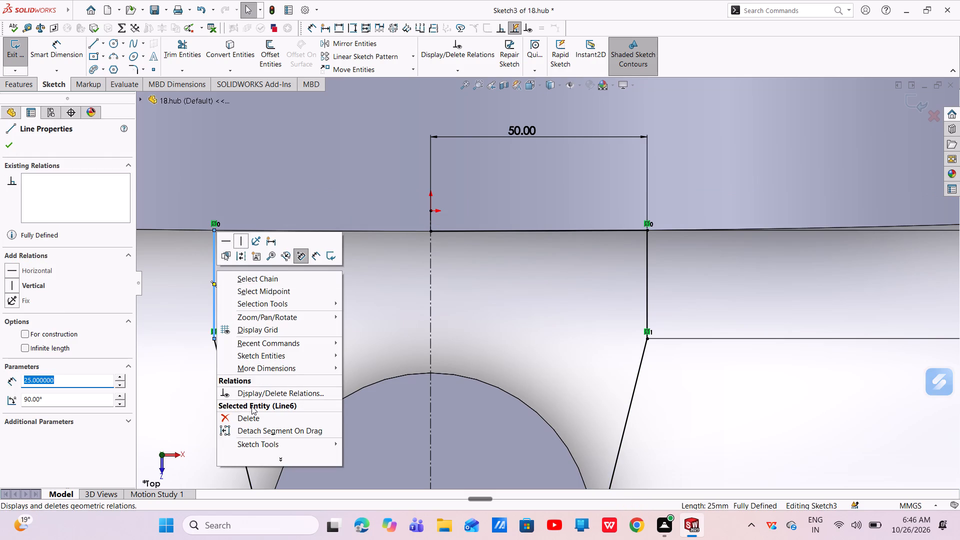
left_click(252, 413)
scroll(262, 386, "up", 4)
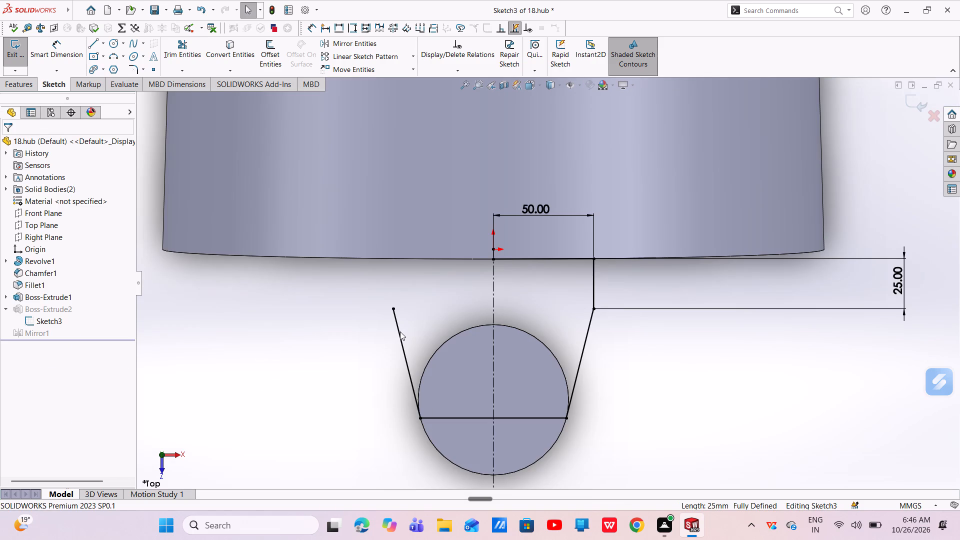
left_click(425, 346)
right_click(424, 346)
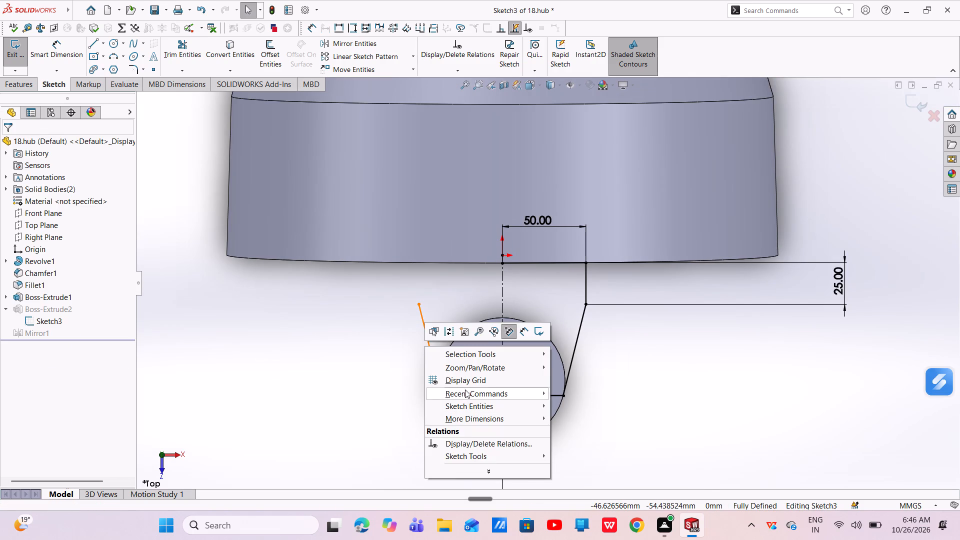
key("Escape")
key("Escape")
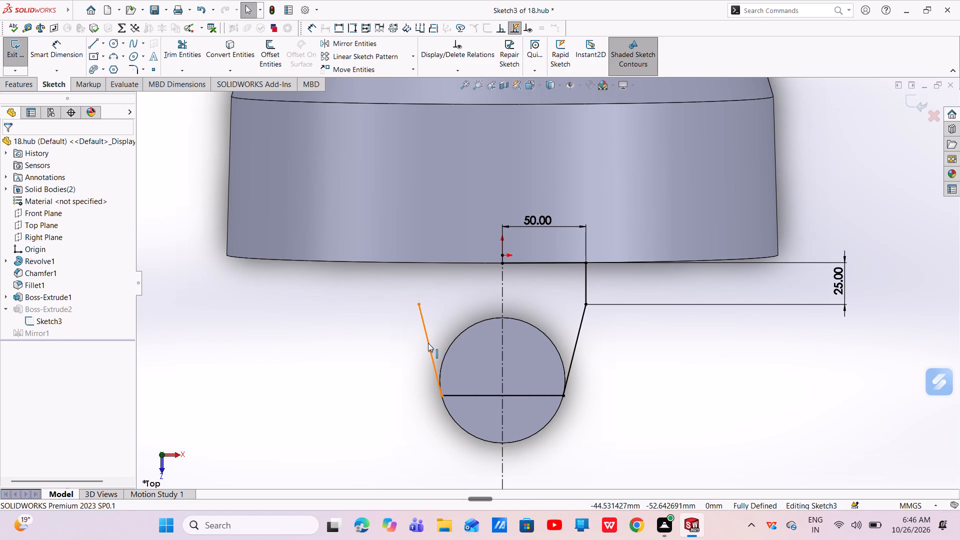
left_click(428, 343)
right_click(428, 343)
left_click(451, 487)
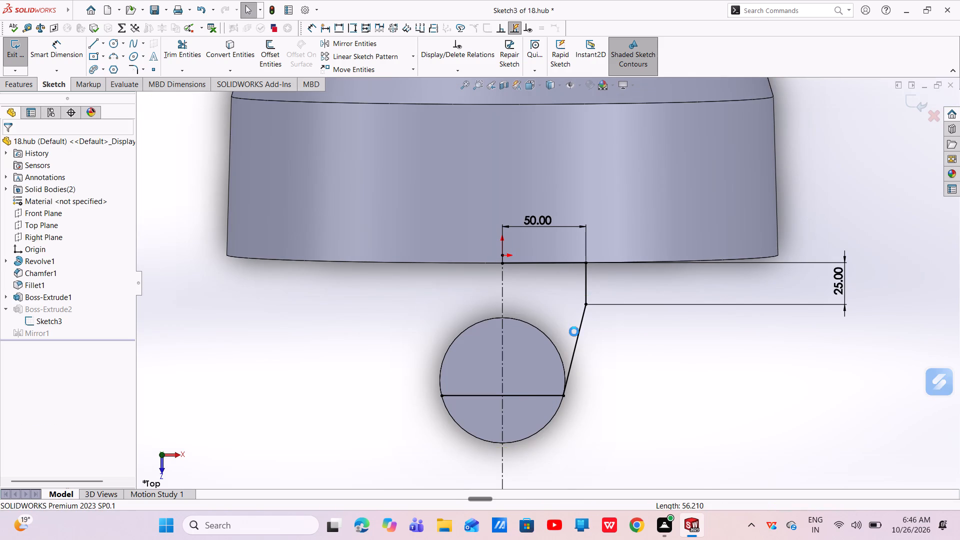
Delete the top line and the vertical line of the rib profile's right half, along with their dimensions.
scroll(566, 255, "down", 5)
key("Escape")
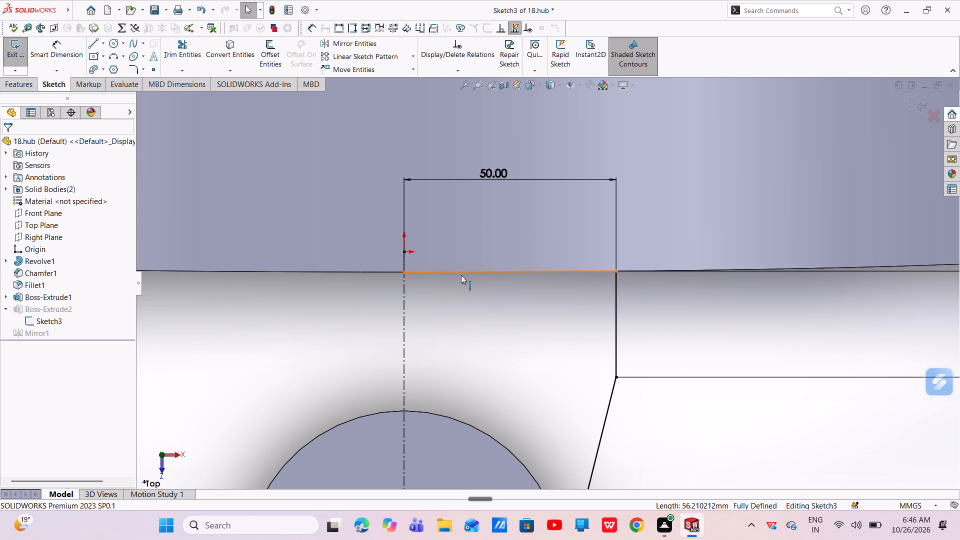
left_click(461, 275)
right_click(461, 275)
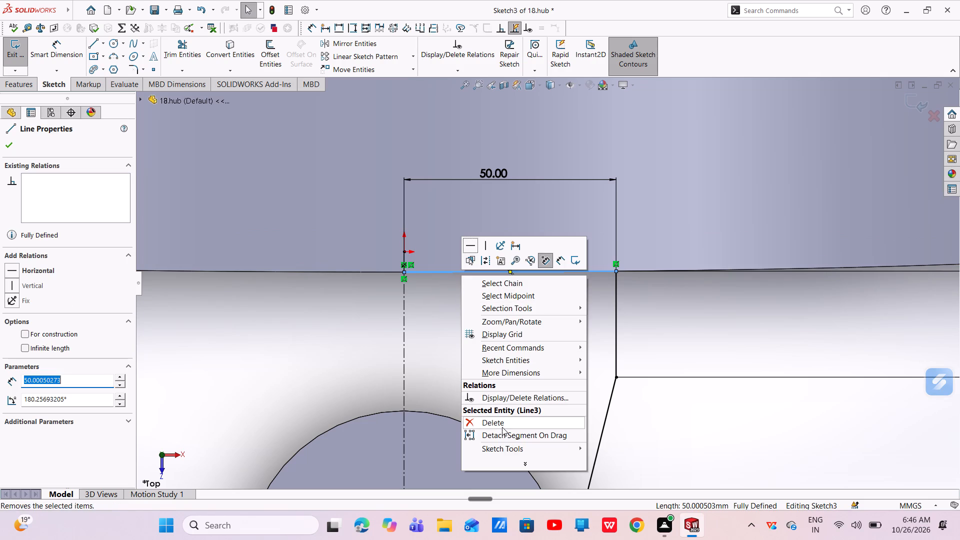
left_click(502, 427)
left_click(414, 262)
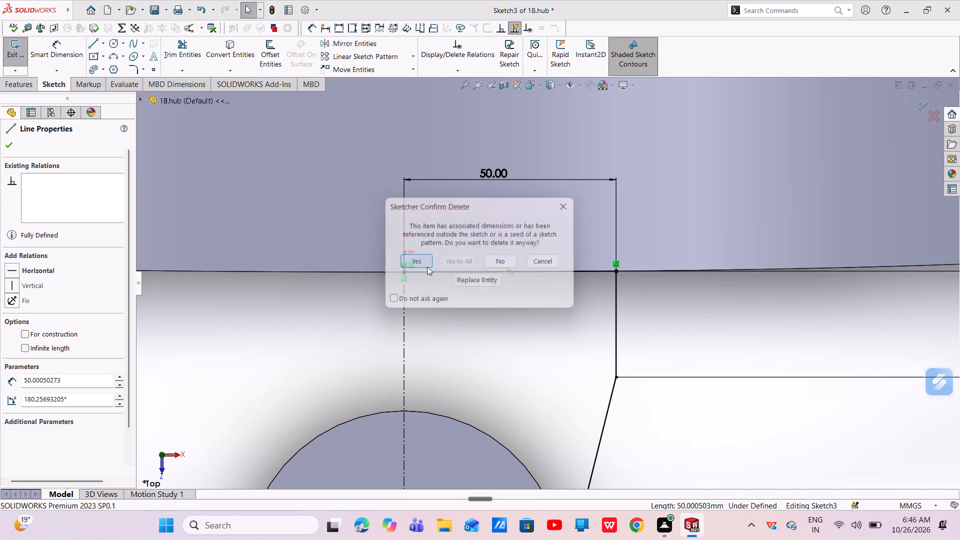
left_click(617, 309)
right_click(617, 309)
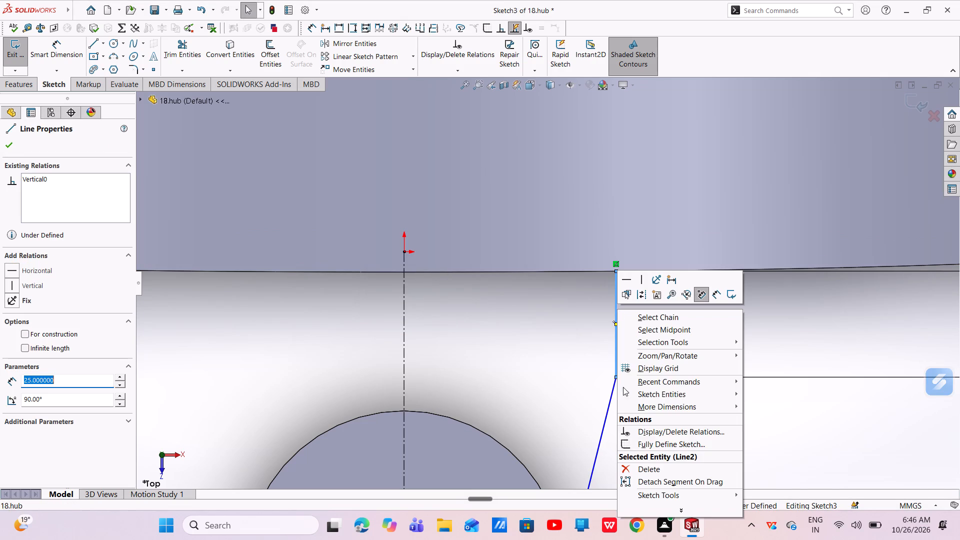
left_click(642, 468)
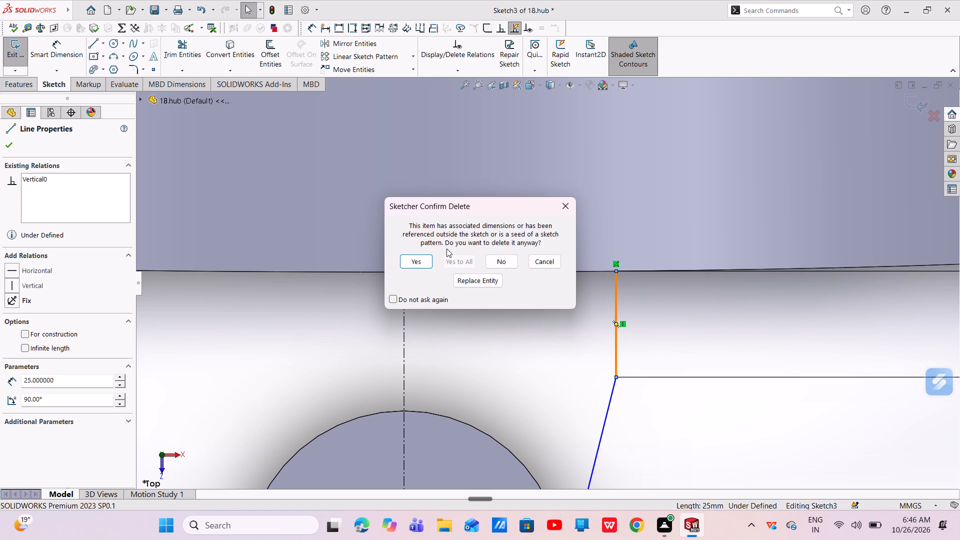
left_click(419, 260)
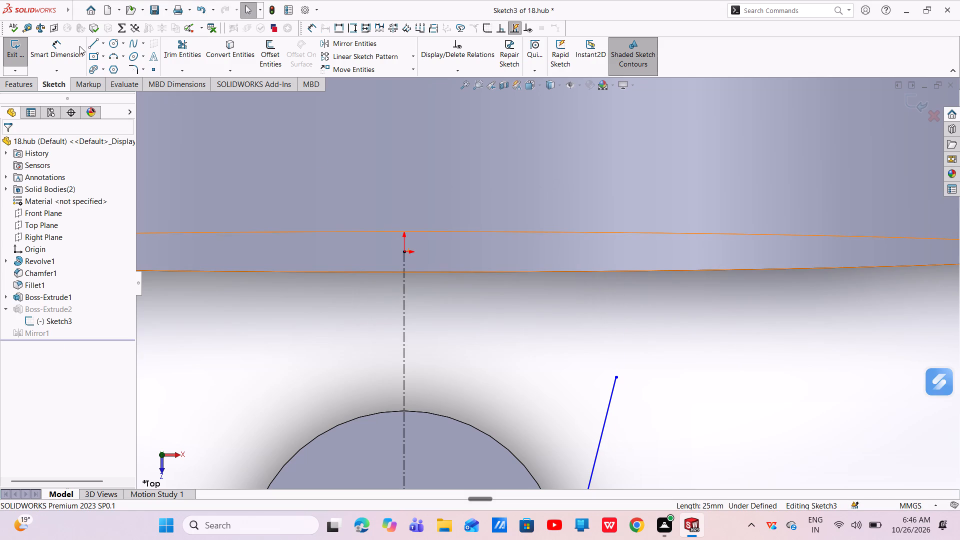
Draw a line about 50 mm long from the origin and a vertical line about 30 mm down to the slanted line's upper end.
left_click(90, 48)
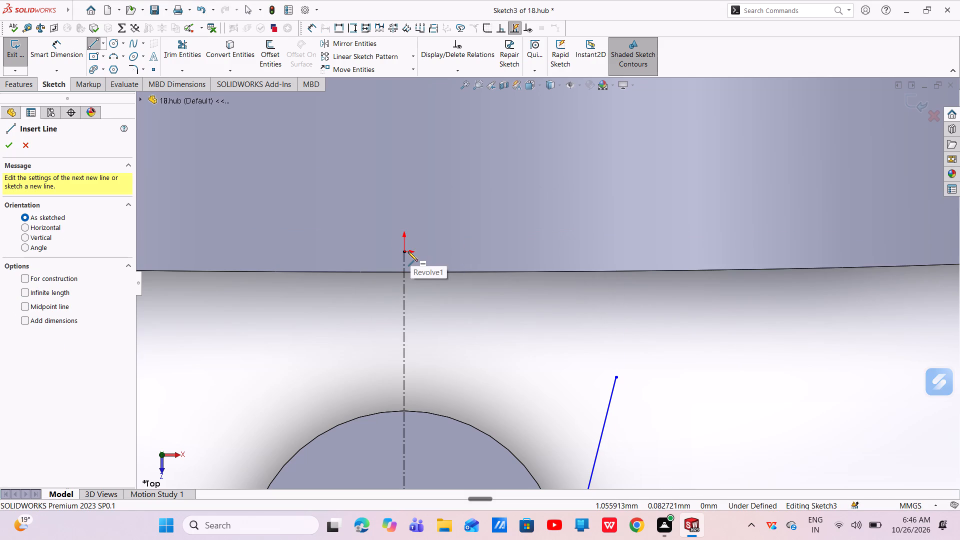
left_click(402, 250)
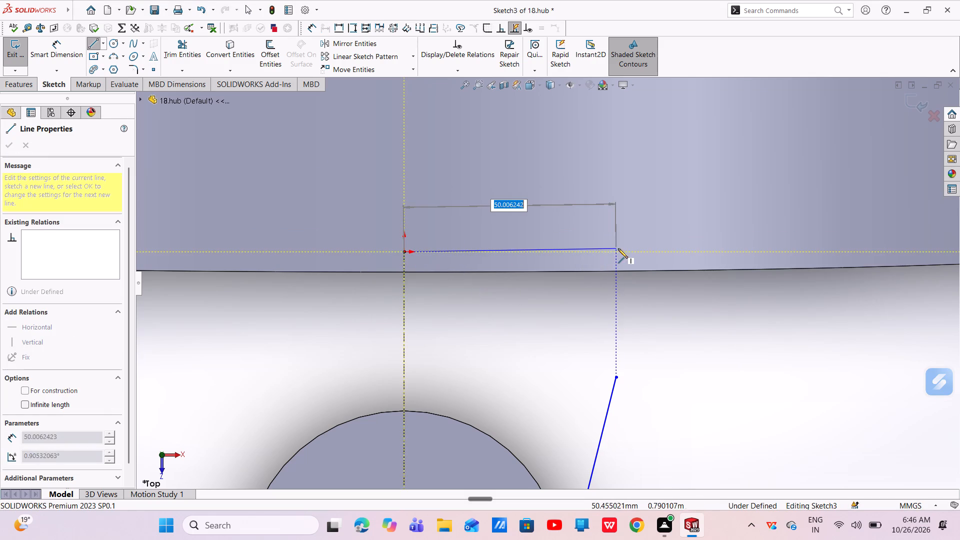
left_click(617, 248)
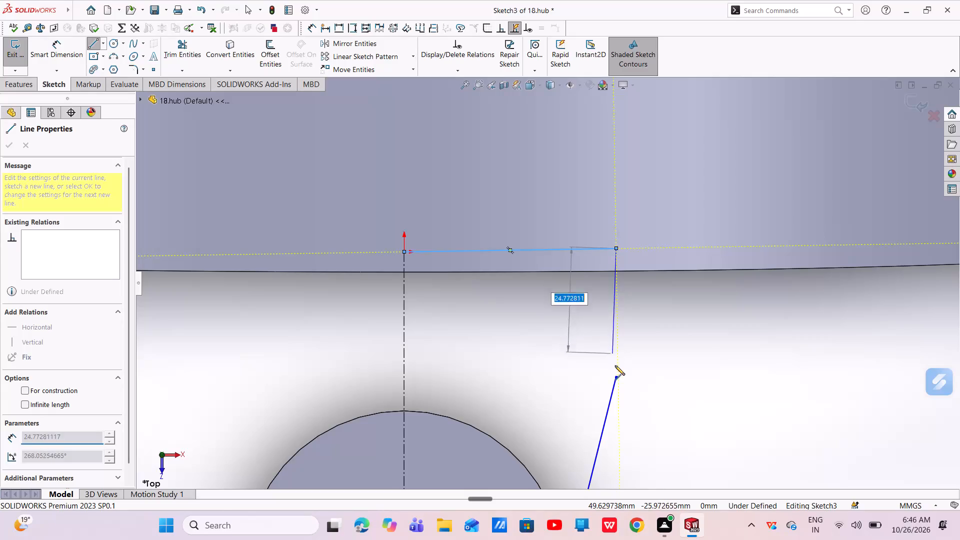
left_click(615, 376)
right_click(615, 376)
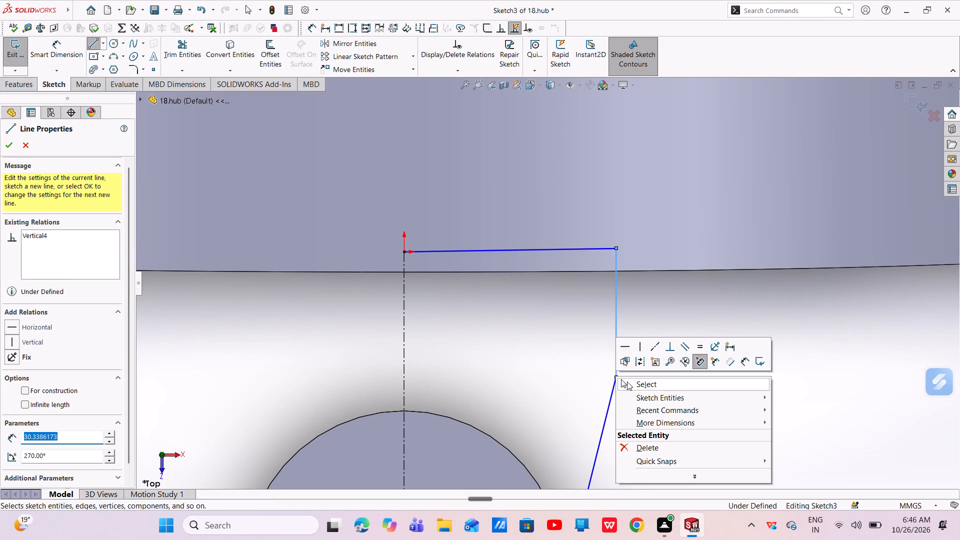
left_click(627, 381)
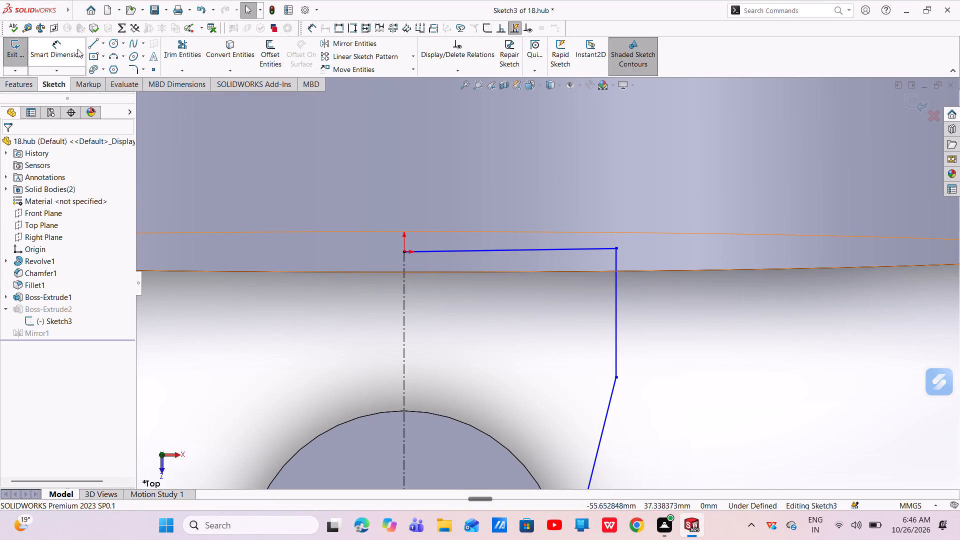
Make the line drawn from the origin horizontal and dimension its length as 50 mm.
left_click(563, 253)
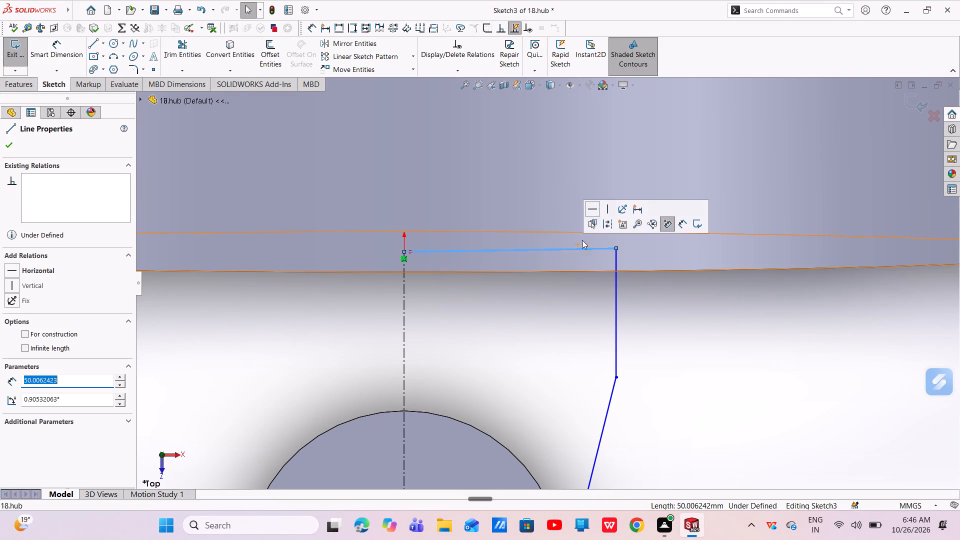
left_click(593, 209)
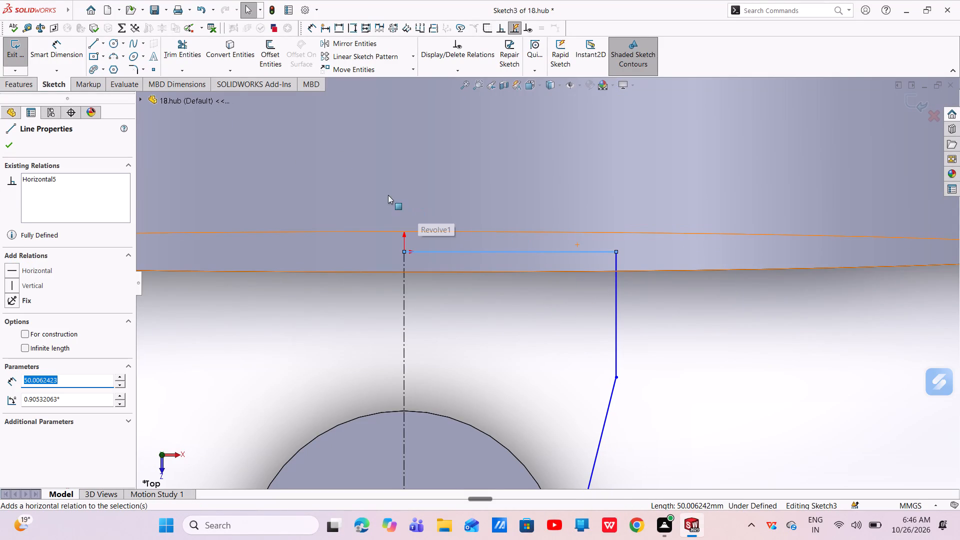
key("Escape")
left_click(56, 57)
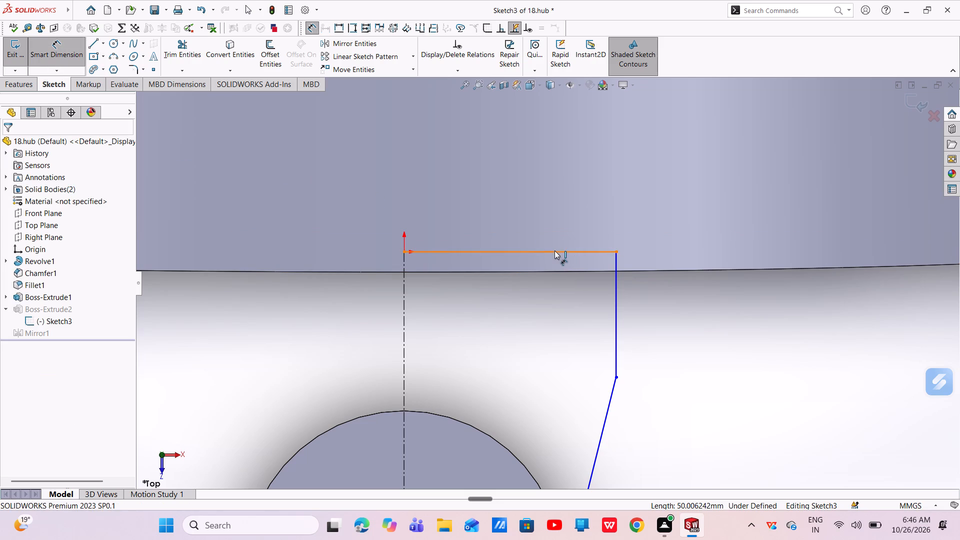
left_click(553, 249)
left_click(528, 211)
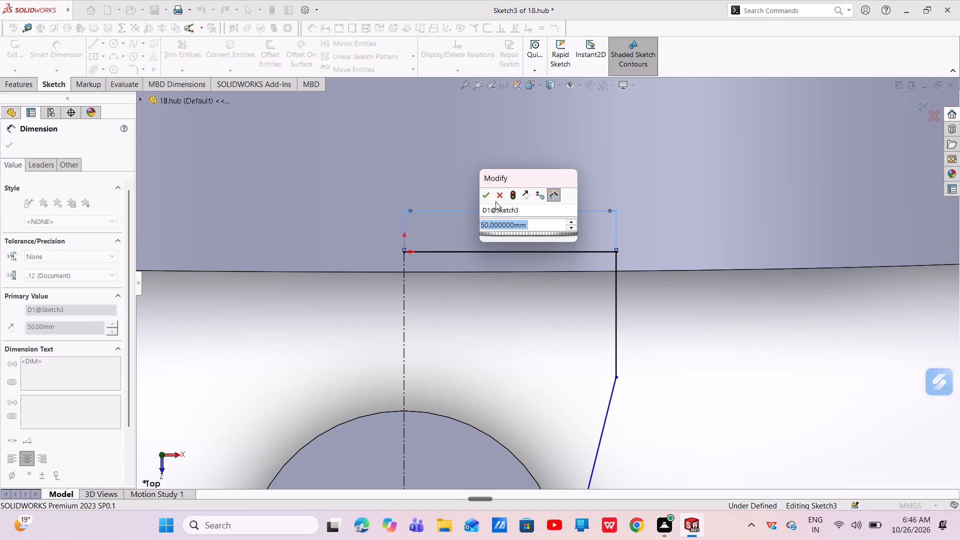
left_click(485, 196)
Dimension the length of the vertical line at the outer end of the rib profile's top line.
scroll(632, 330, "up", 2)
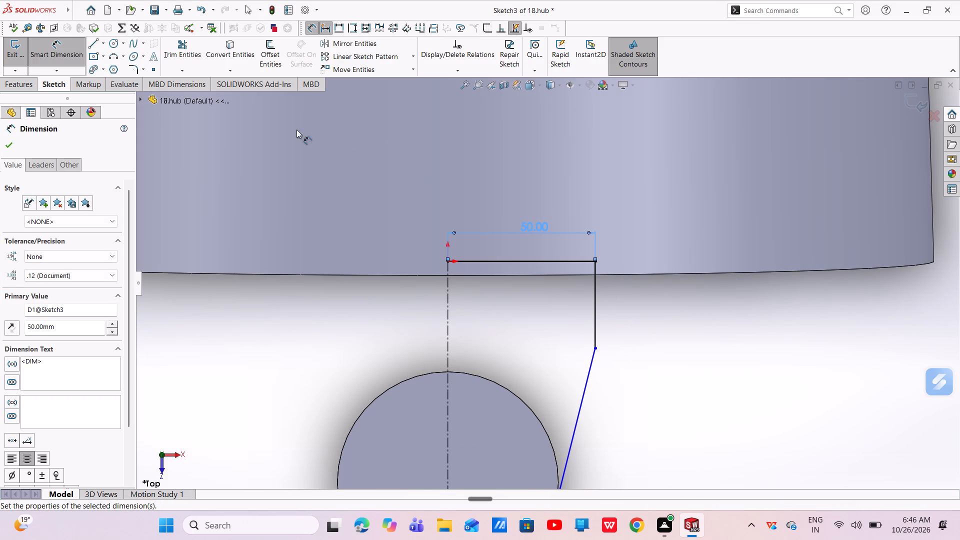
left_click(597, 308)
left_click(664, 322)
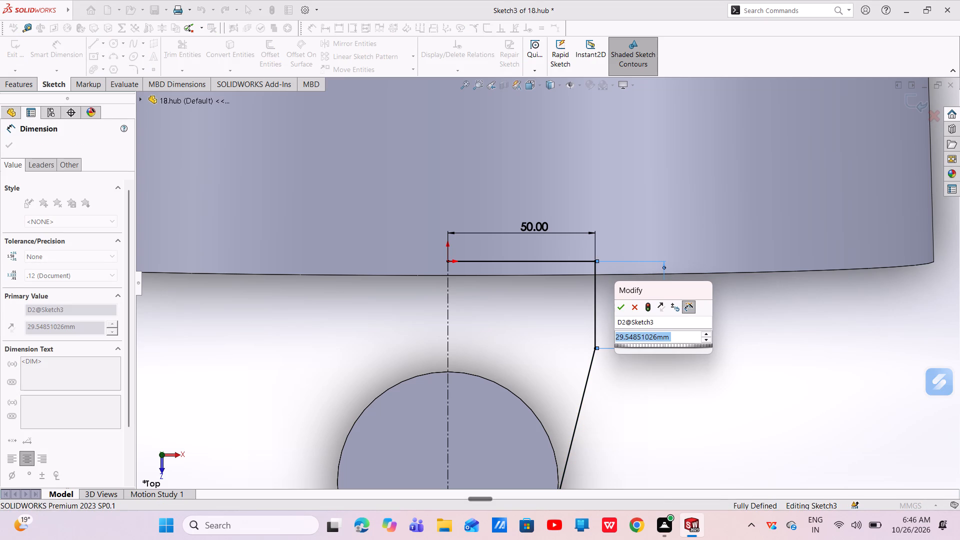
left_click(638, 306)
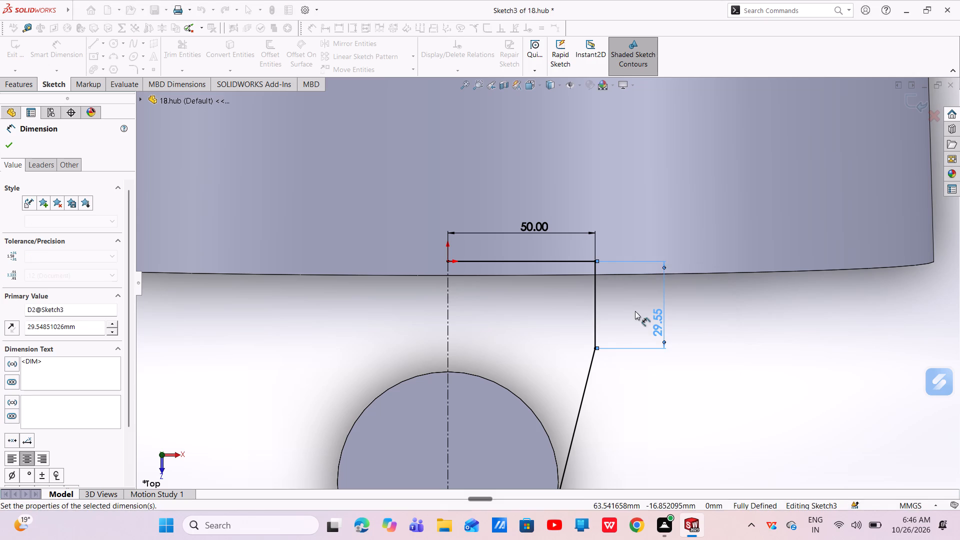
key("Escape")
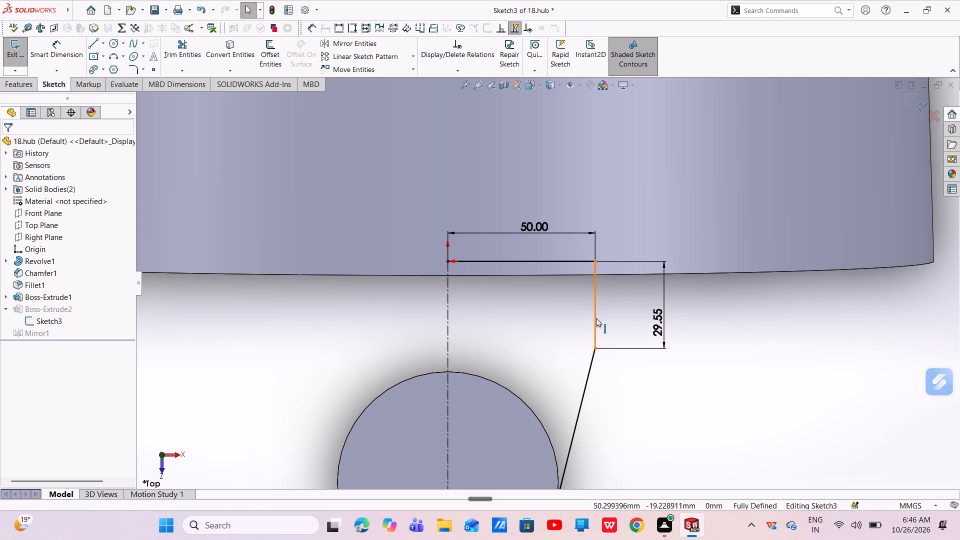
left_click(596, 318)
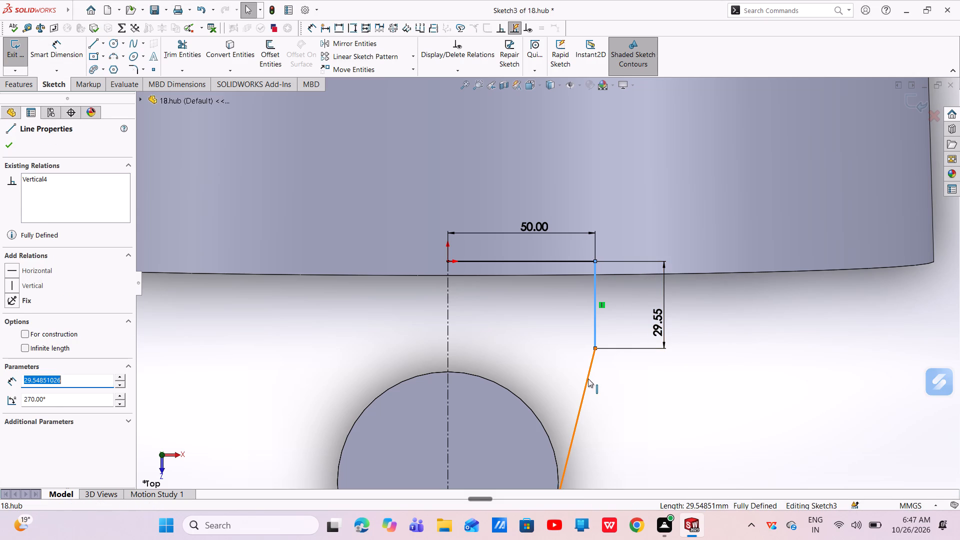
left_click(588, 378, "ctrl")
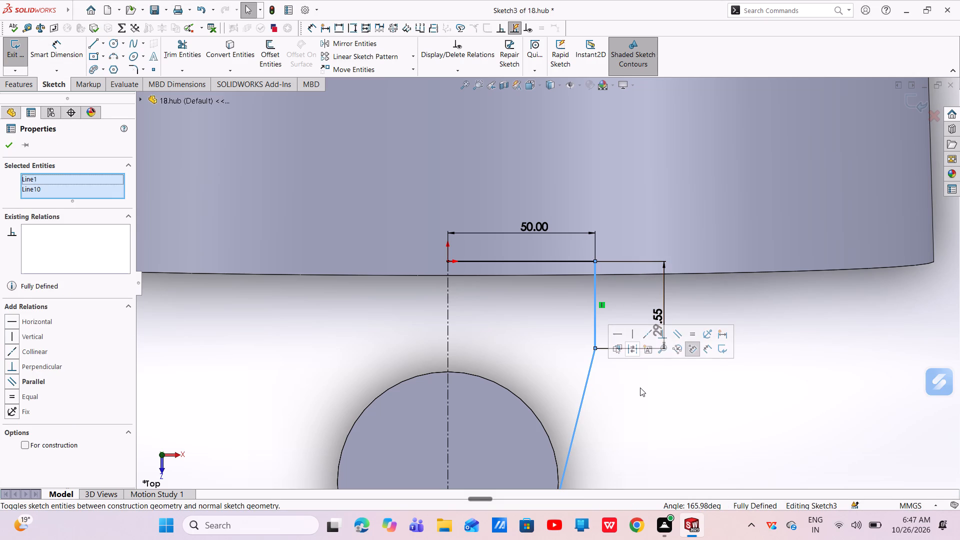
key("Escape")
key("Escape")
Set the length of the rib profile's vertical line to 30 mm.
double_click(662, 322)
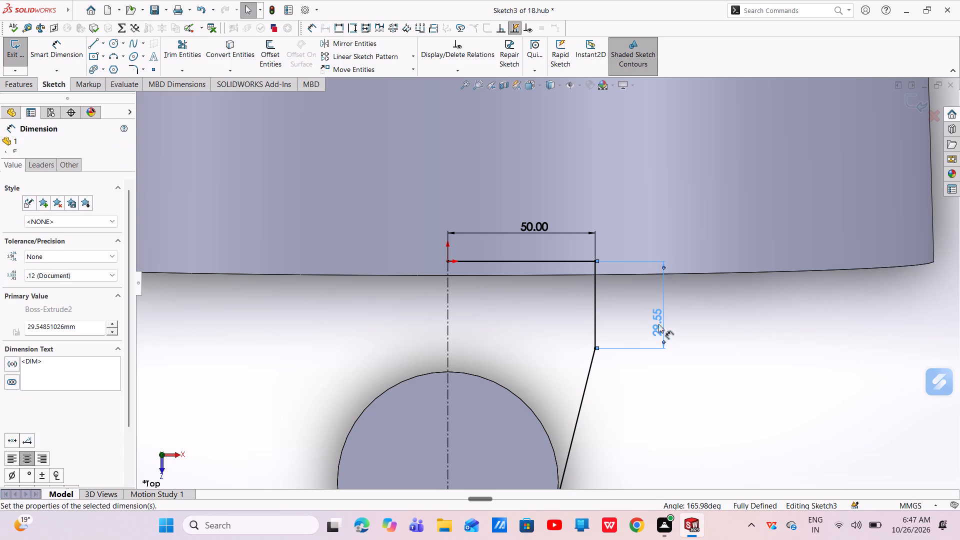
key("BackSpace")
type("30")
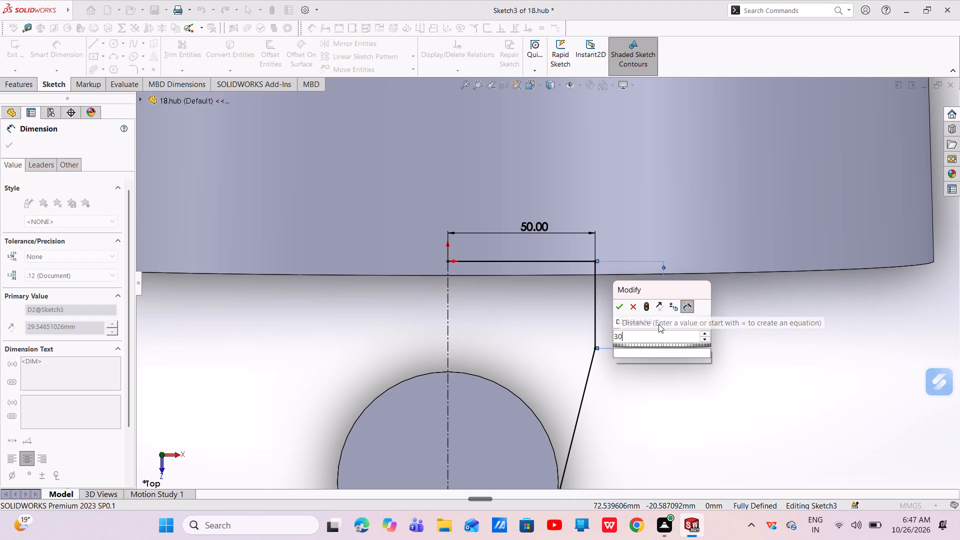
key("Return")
Set the length of the rib profile's vertical line to 25 mm.
scroll(640, 362, "up", 3)
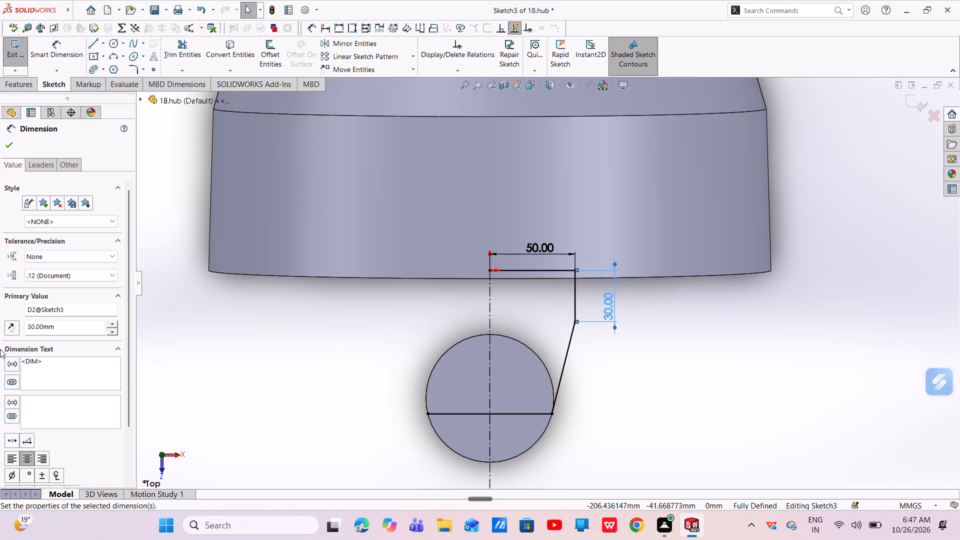
left_click_drag(53, 329, 23, 329)
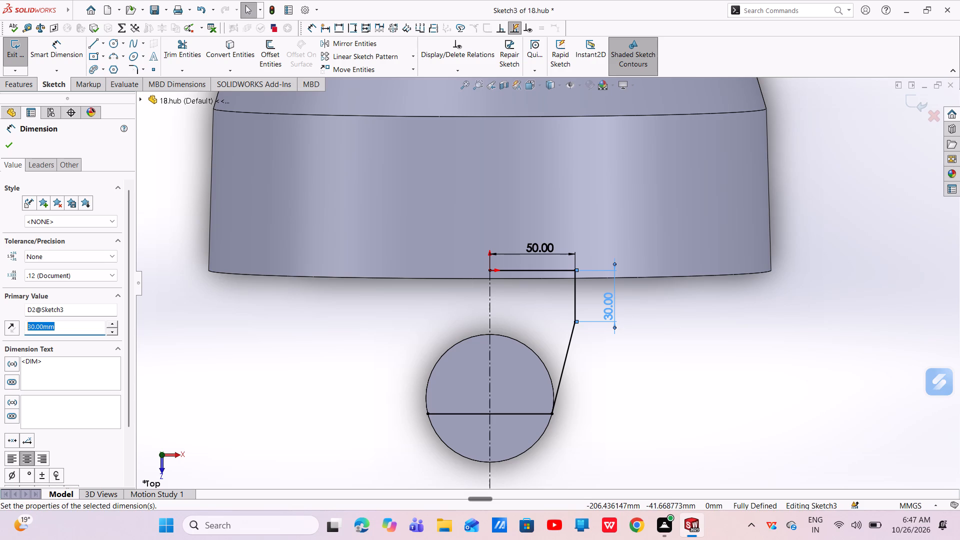
key("BackSpace")
type("25")
key("Return")
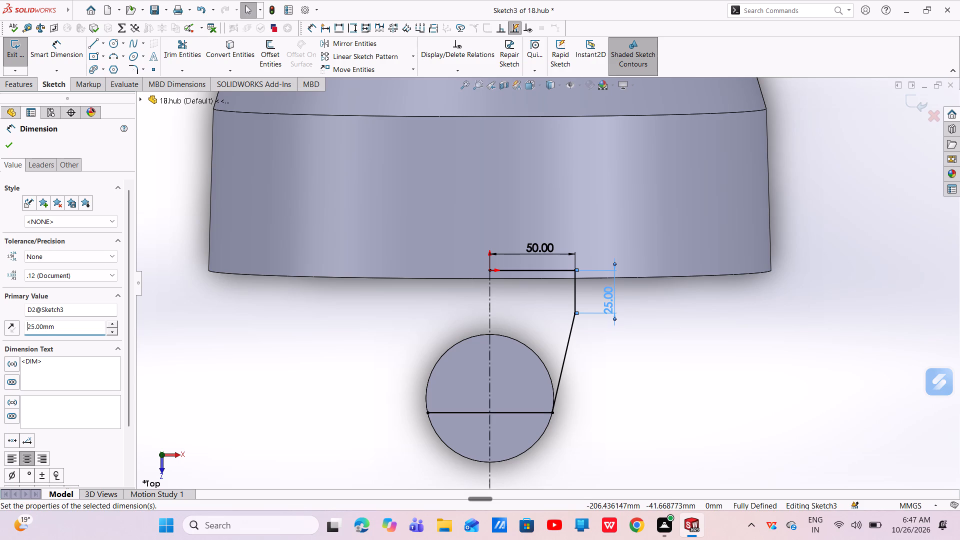
left_click(9, 144)
Mirror the rib profile's top, vertical and slanted lines about the vertical centerline with Copy on, and exit the sketch.
left_click(360, 44)
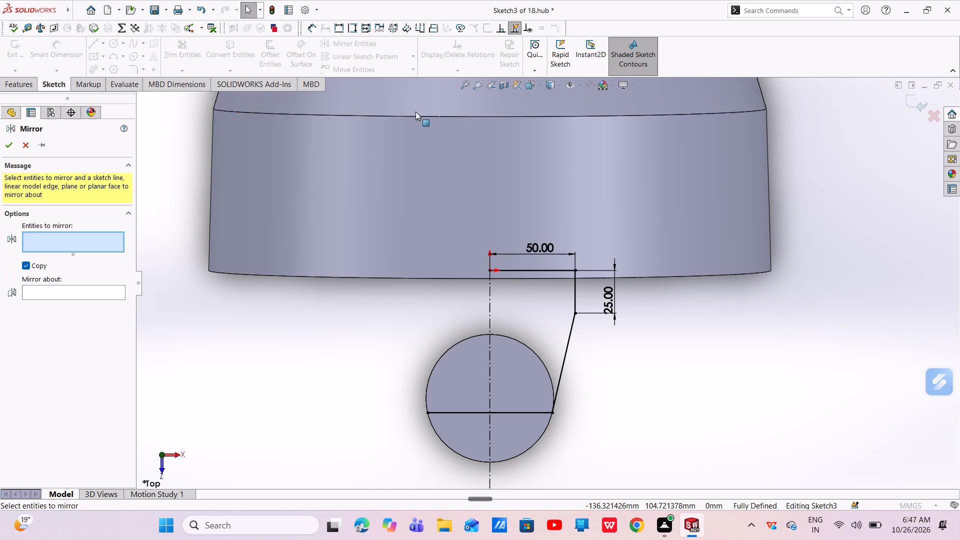
left_click(514, 270)
left_click(575, 293)
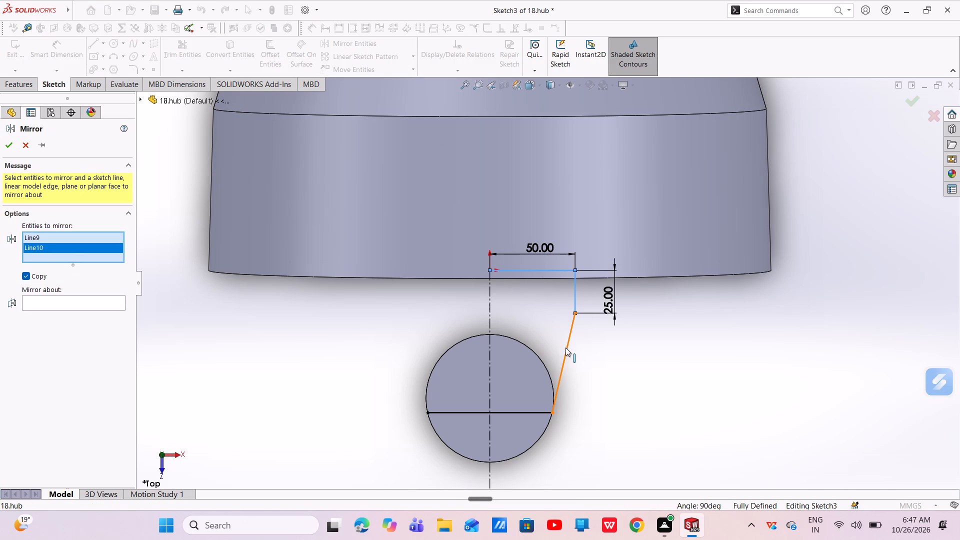
left_click(566, 351)
left_click(61, 314)
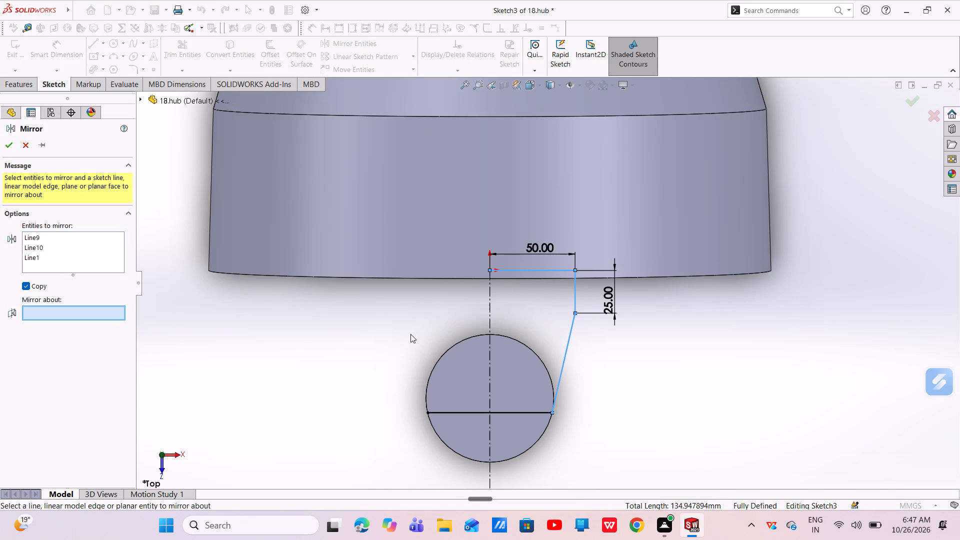
left_click(488, 313)
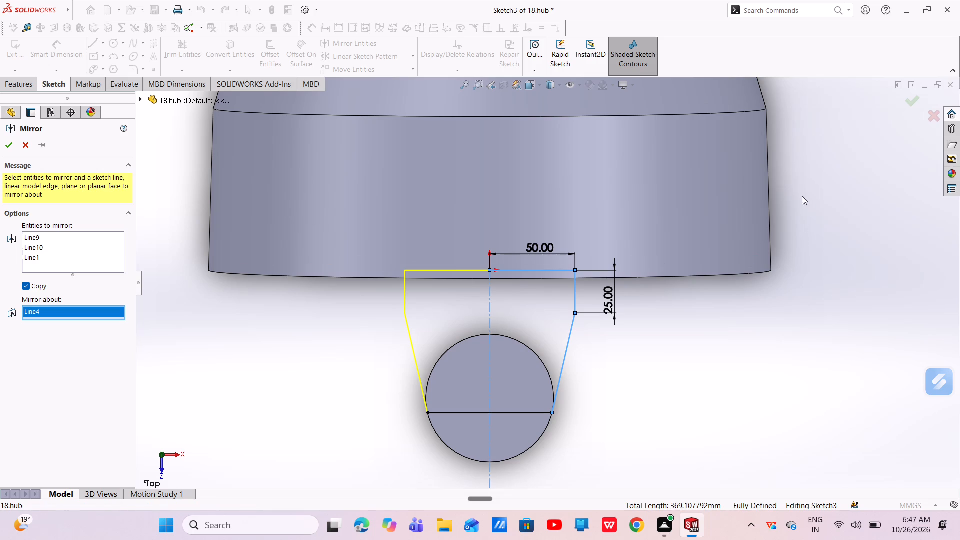
left_click(913, 97)
scroll(689, 254, "up", 2)
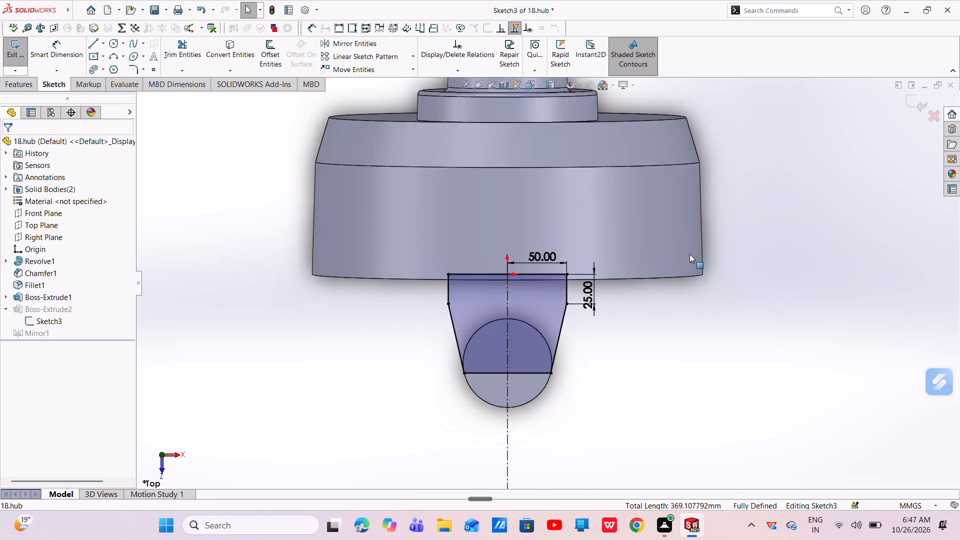
scroll(689, 254, "up", 1)
middle_click_drag(690, 263, 641, 277)
scroll(690, 263, "down", 1)
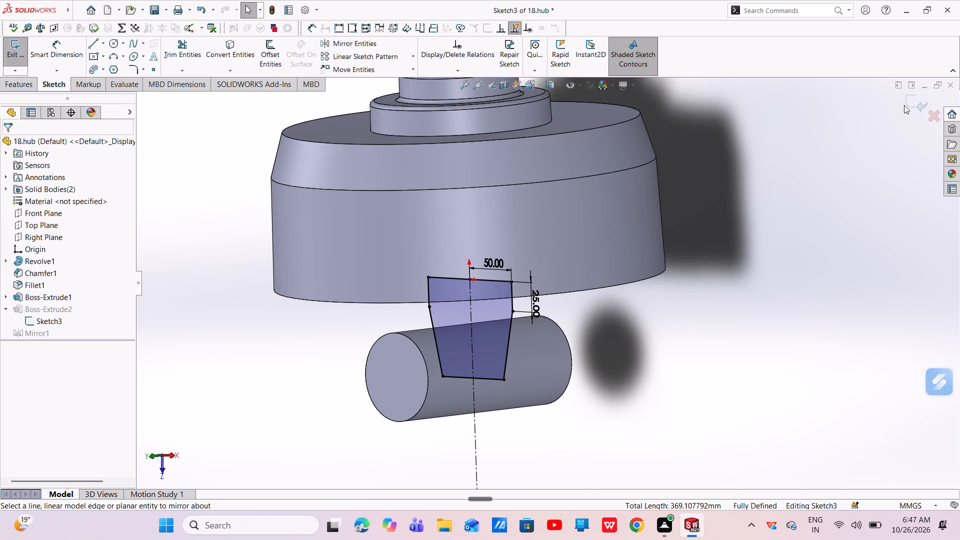
left_click(915, 104)
Inspect the rebuilt ribs against the hub body and cylinder, and review the first rib's extrusion settings.
scroll(536, 320, "up", 3)
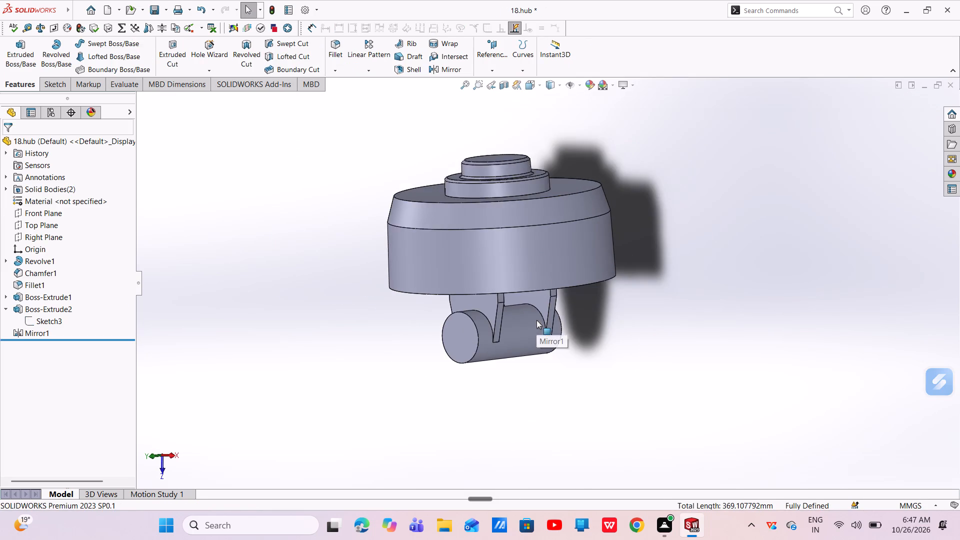
middle_click_drag(534, 320, 515, 348)
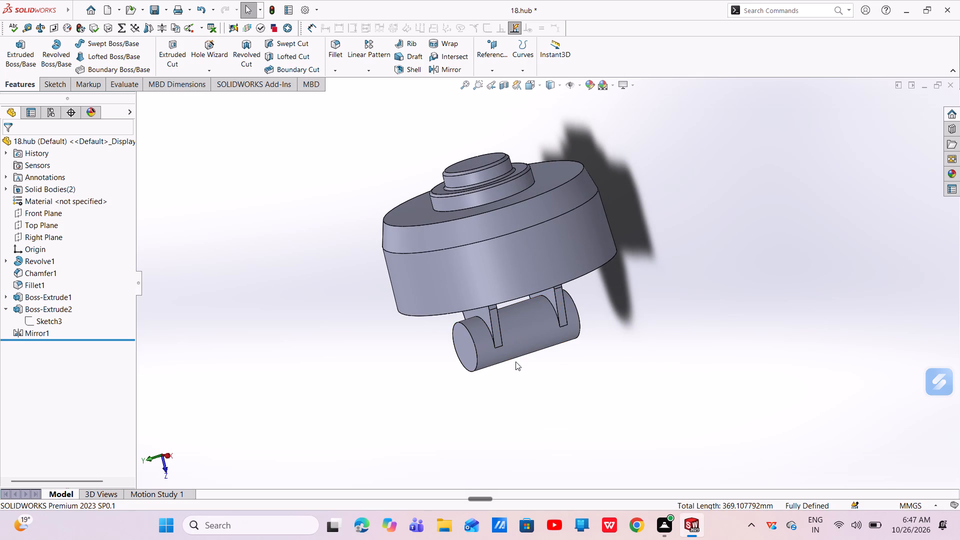
left_click(42, 308)
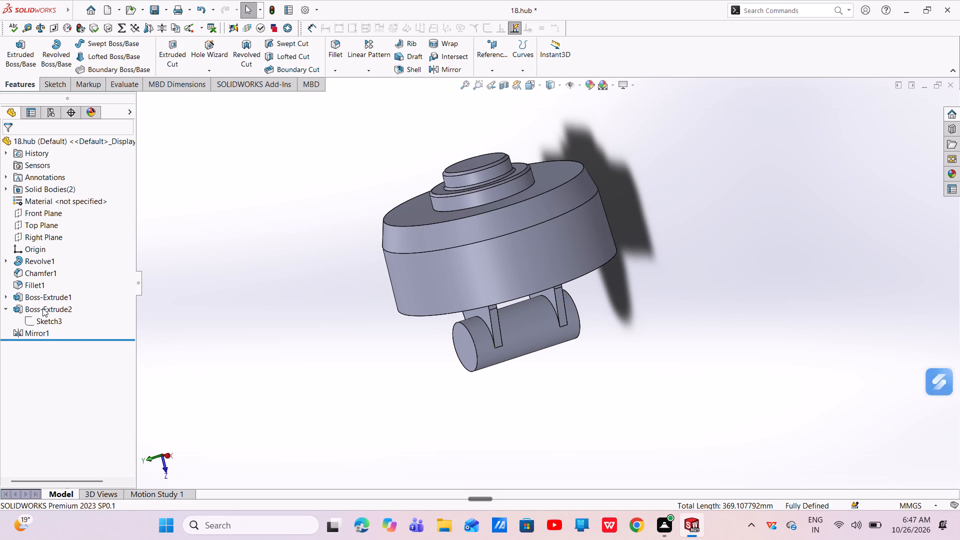
left_click(46, 283)
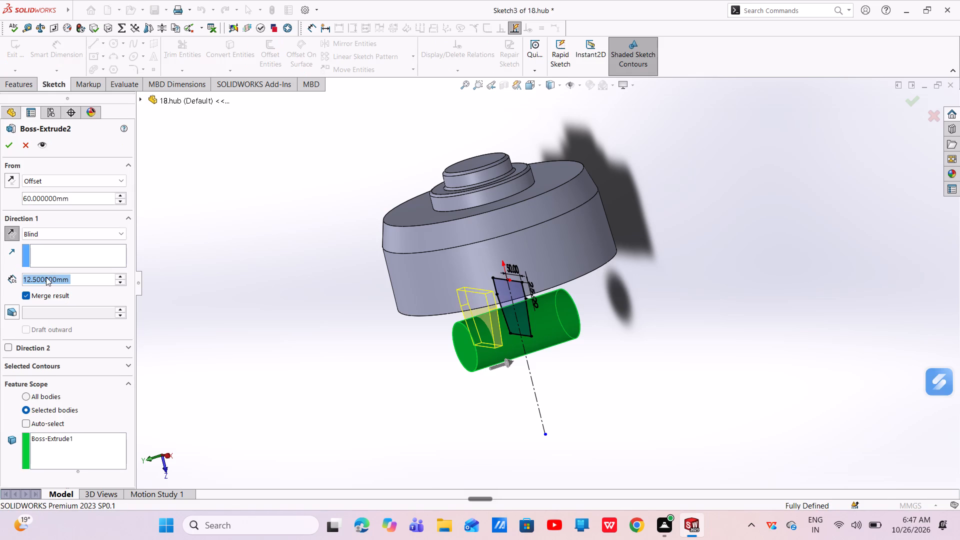
left_click(6, 144)
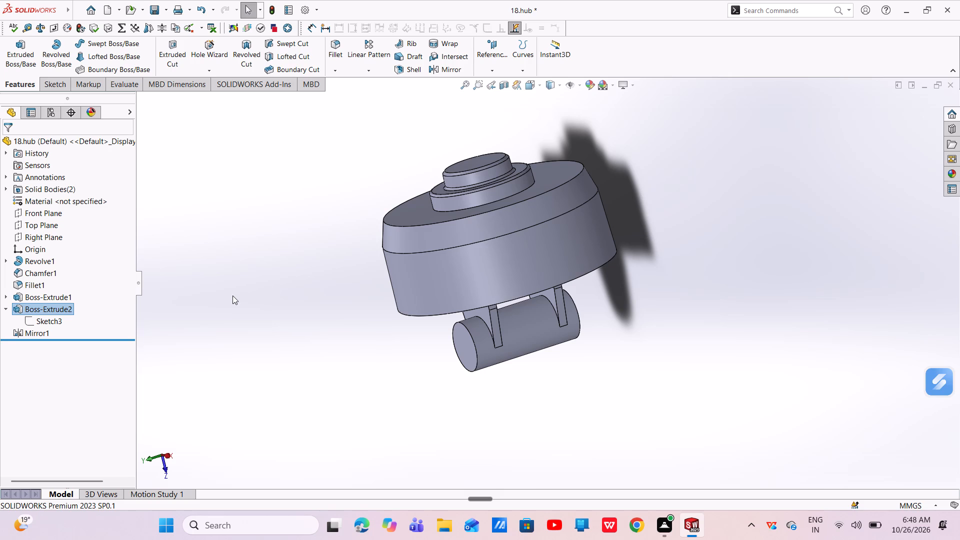
Start a new sketch on the Top Plane and apply a planar section view through the Top Plane at 0 mm offset.
left_click(49, 227)
left_click(62, 212)
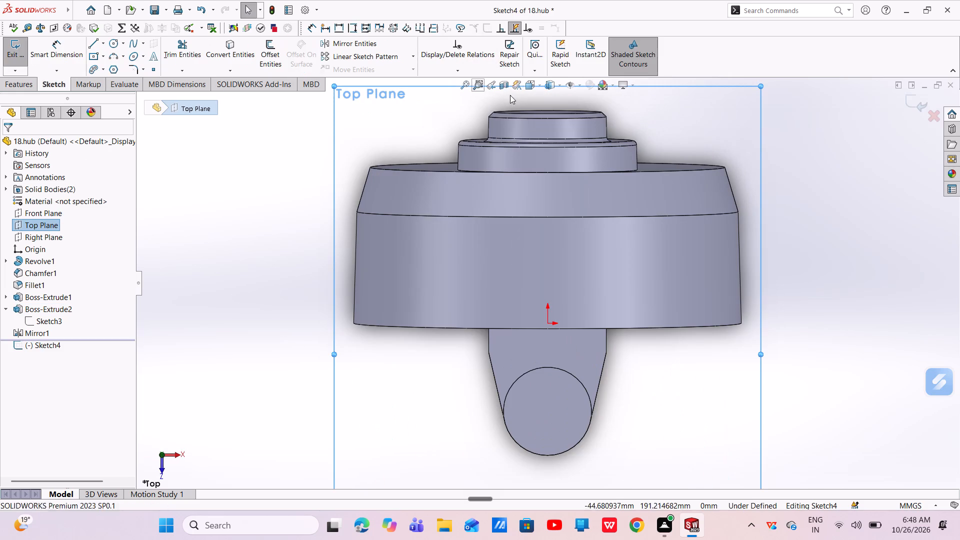
left_click(506, 88)
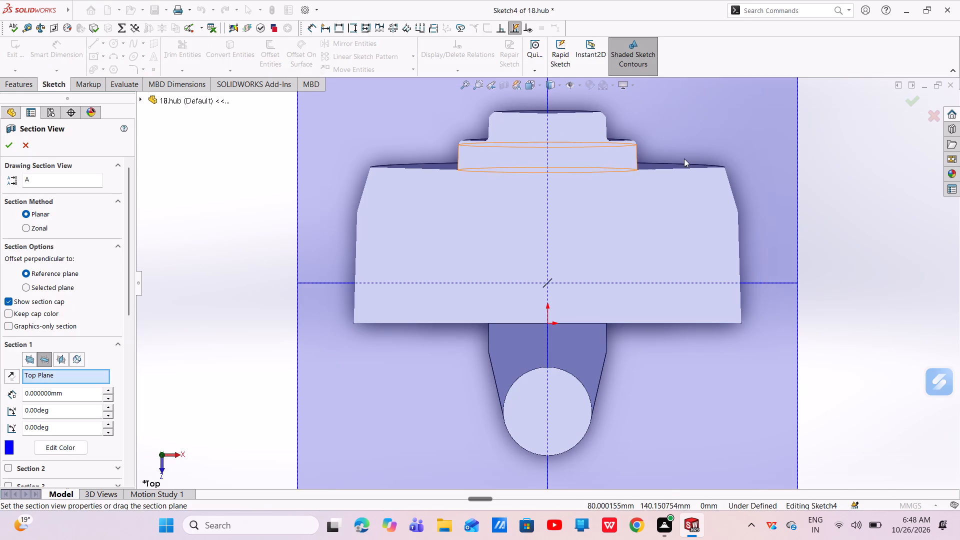
left_click(917, 100)
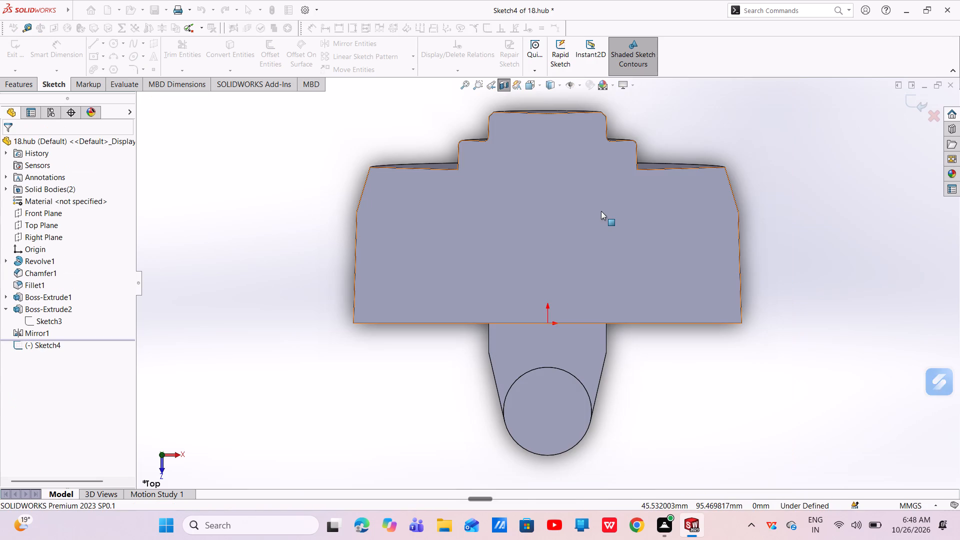
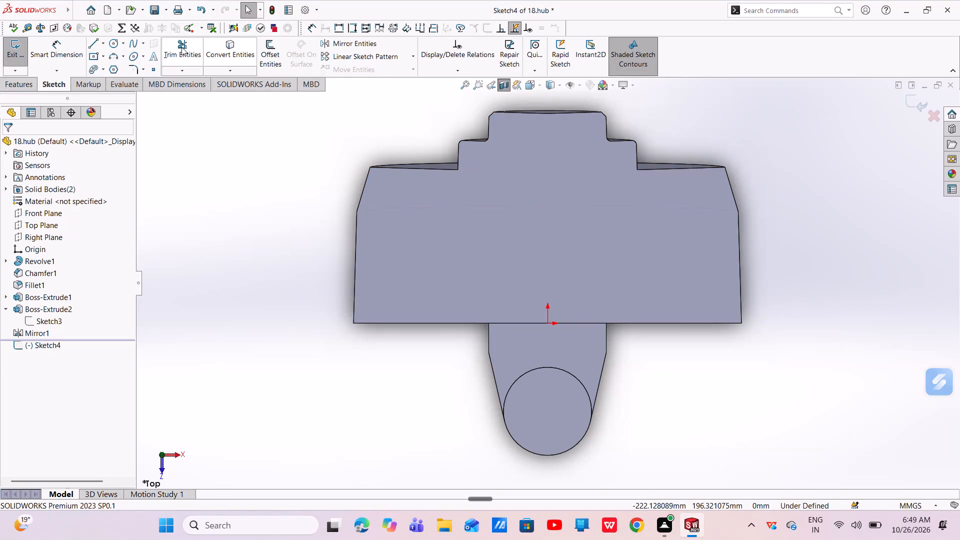
Sketch a vertical line down from the hub's bottom edge beyond the right rib side, and a slanted line about 76.5 mm long to the cylinder circle.
left_click(96, 44)
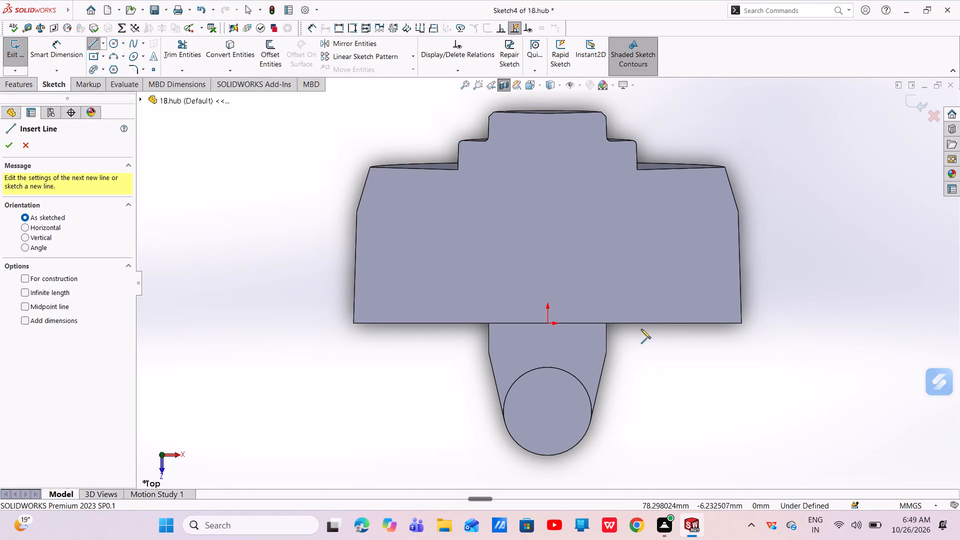
left_click(661, 323)
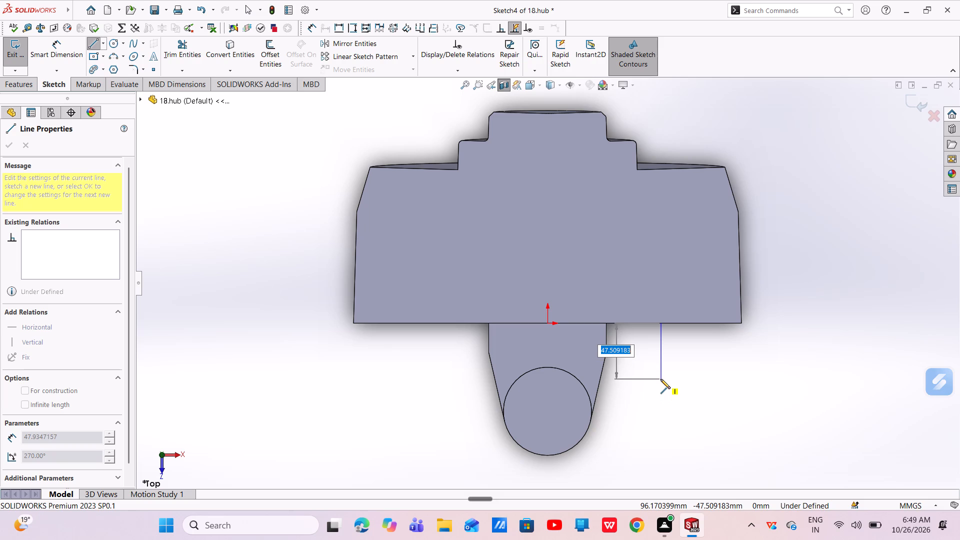
left_click(660, 365)
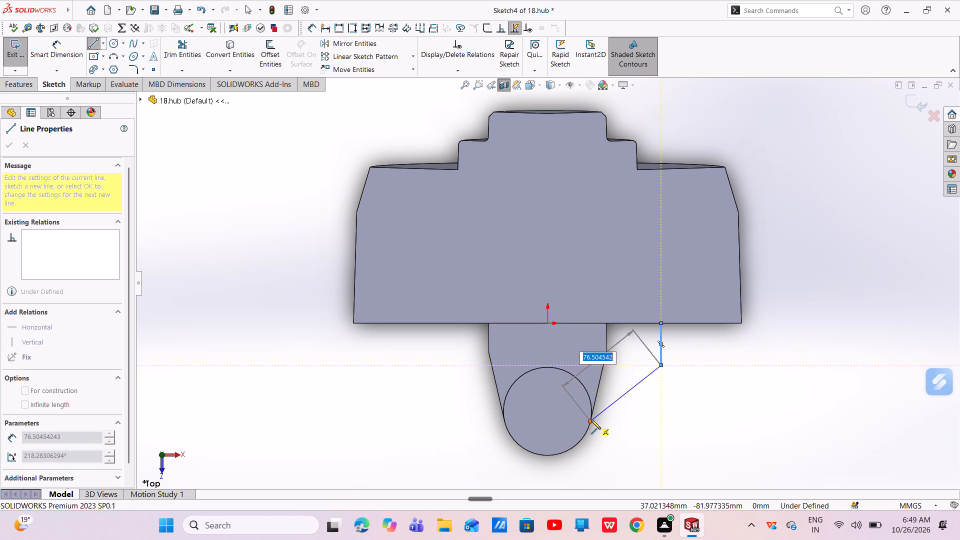
left_click(591, 419)
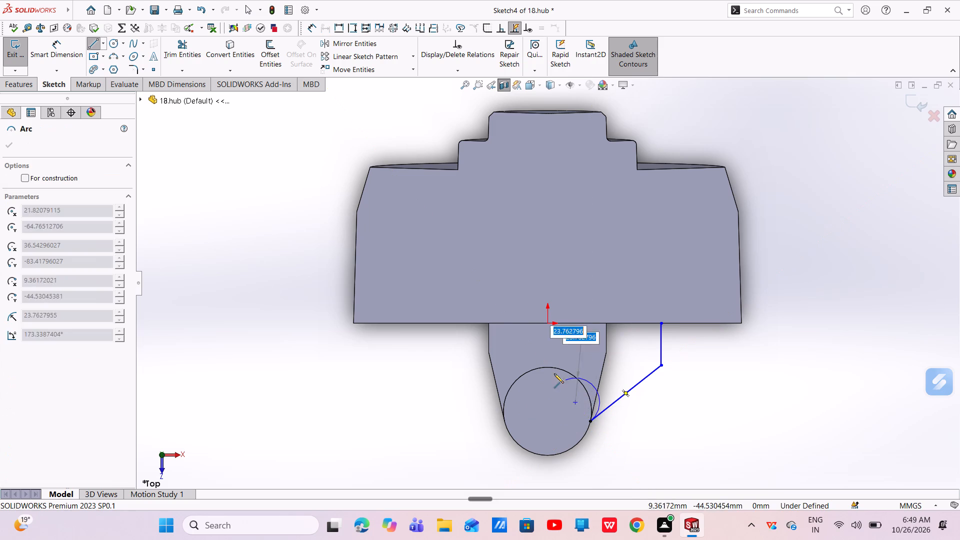
right_click(595, 367)
left_click(613, 371)
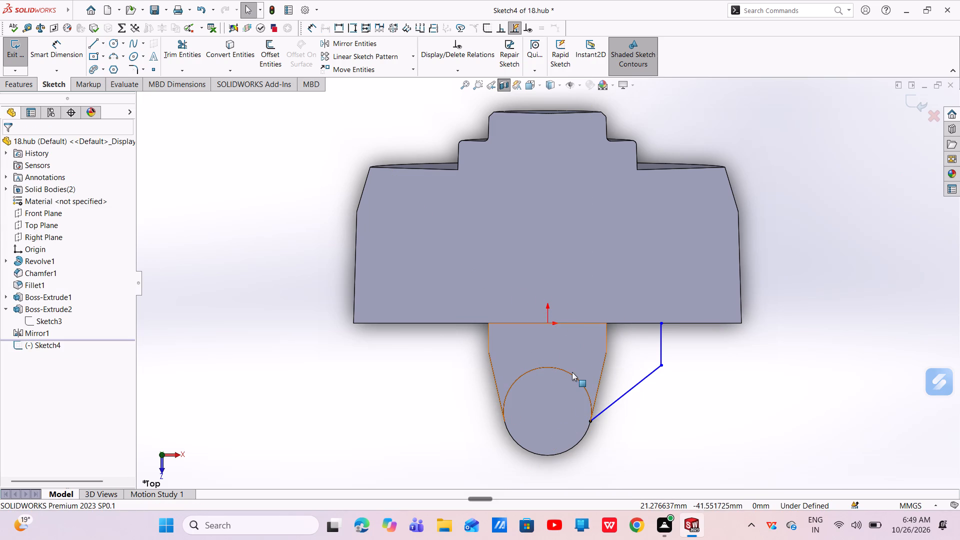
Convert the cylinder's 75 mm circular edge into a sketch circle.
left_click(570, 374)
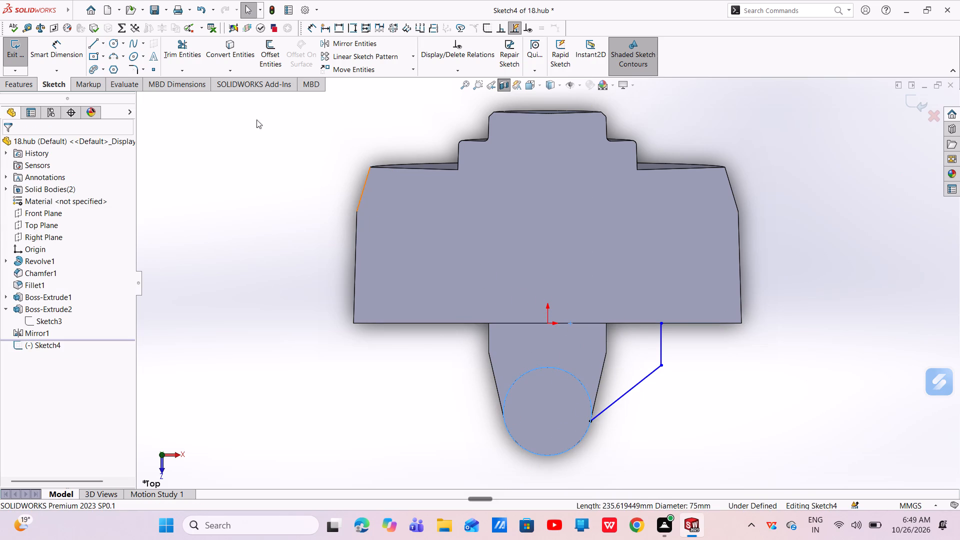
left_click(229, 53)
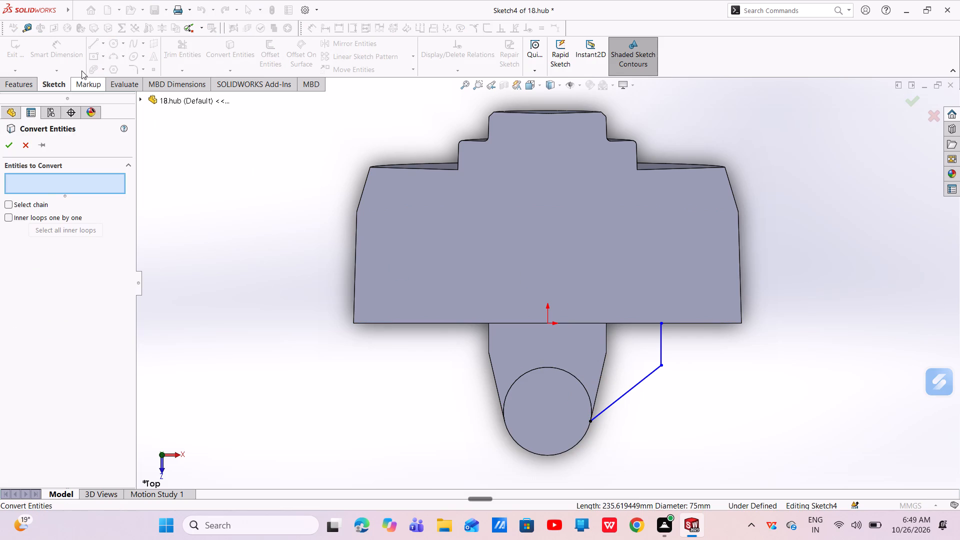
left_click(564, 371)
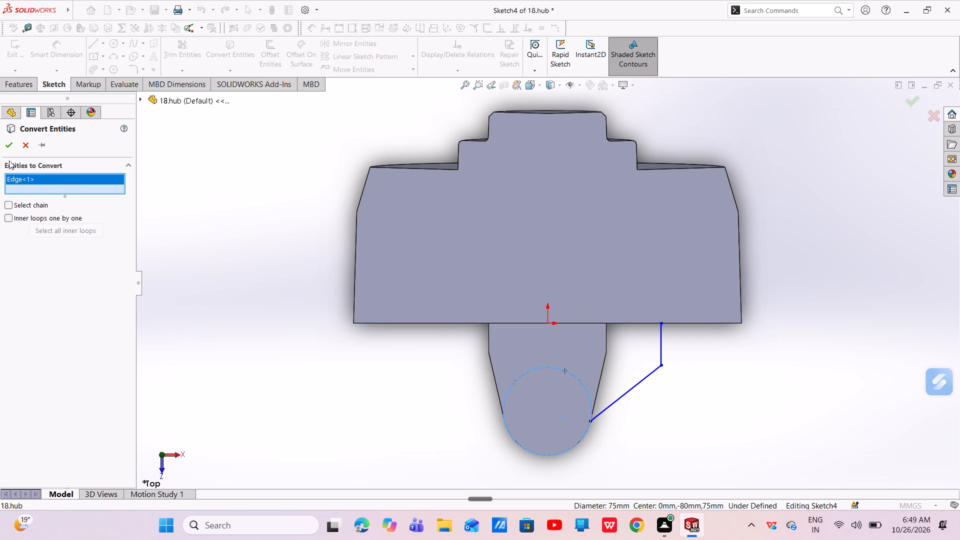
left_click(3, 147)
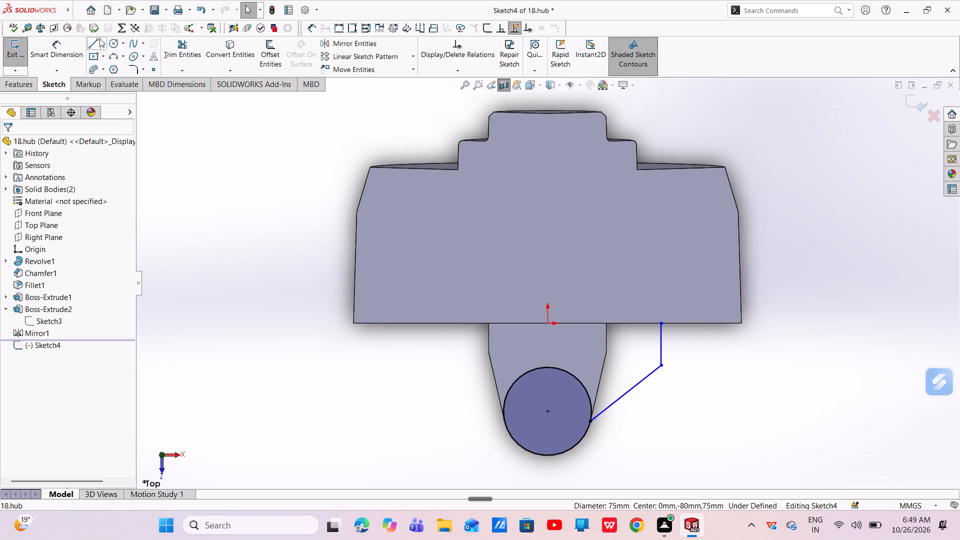
From the circle's left side, sketch a line about 66 mm outward, a tangent arc of about 27 mm radius, and a slanted line to the rib's upper-left corner.
left_click(94, 41)
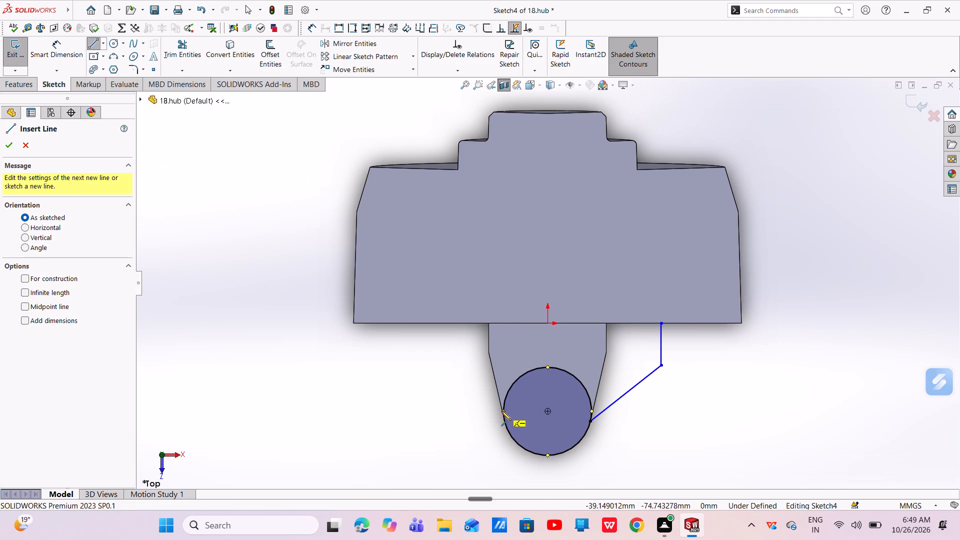
scroll(501, 411, "down", 4)
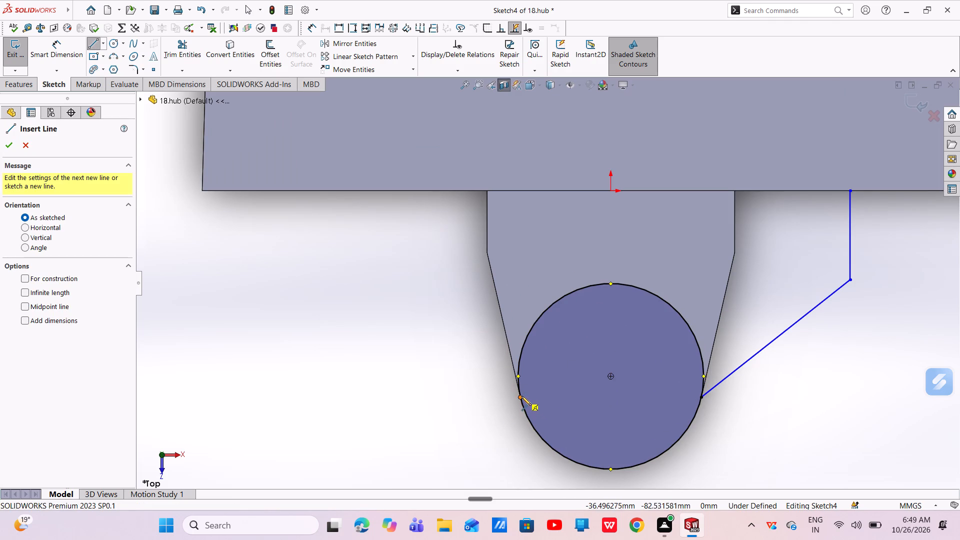
left_click(520, 399)
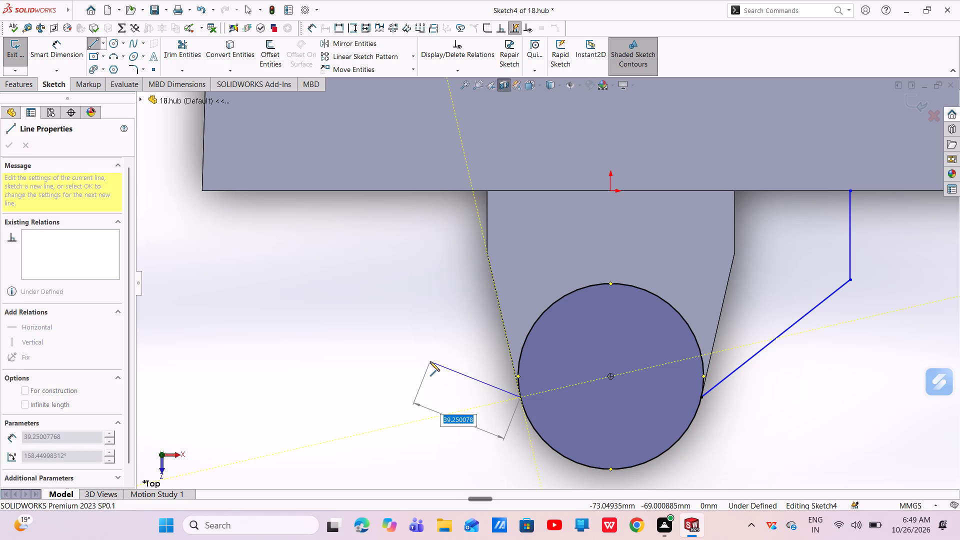
left_click(354, 402)
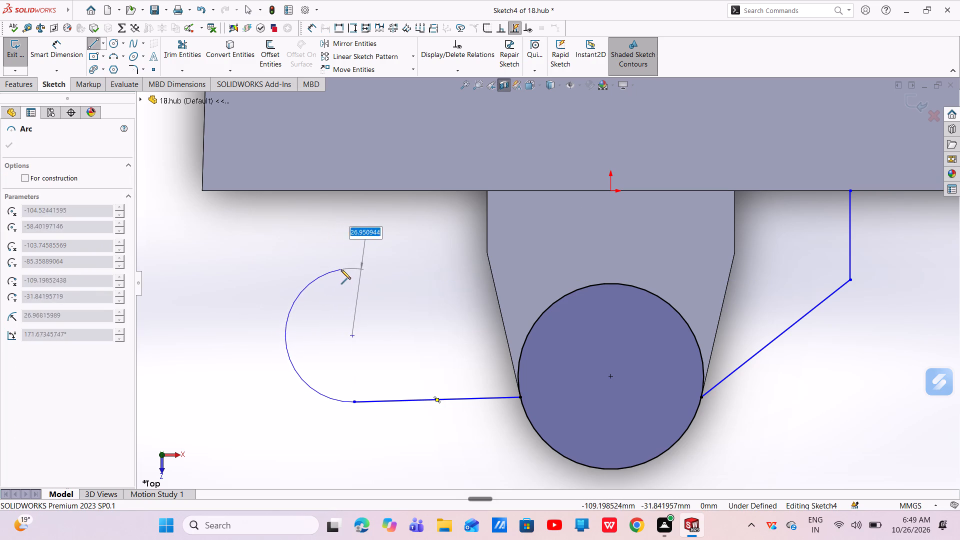
left_click(352, 268)
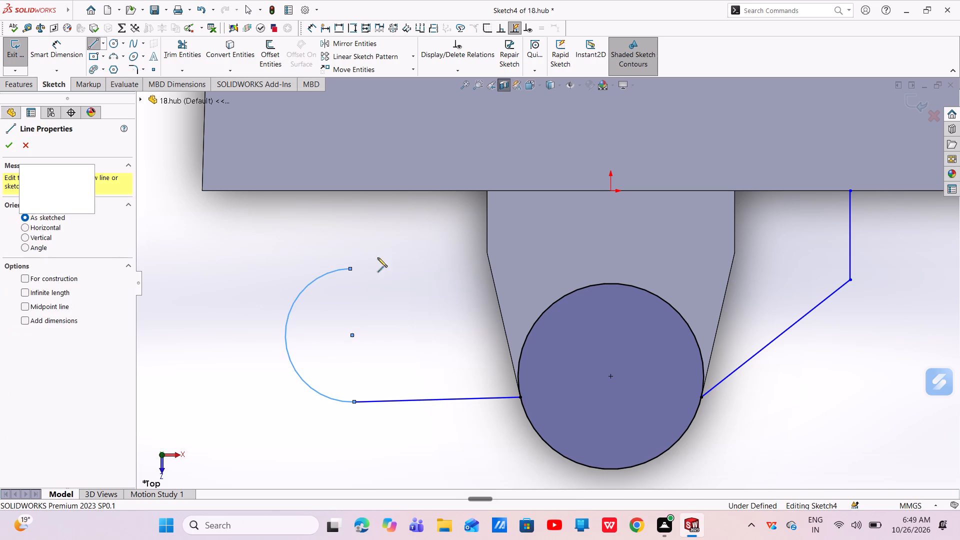
left_click(488, 191)
right_click(488, 191)
left_click(499, 196)
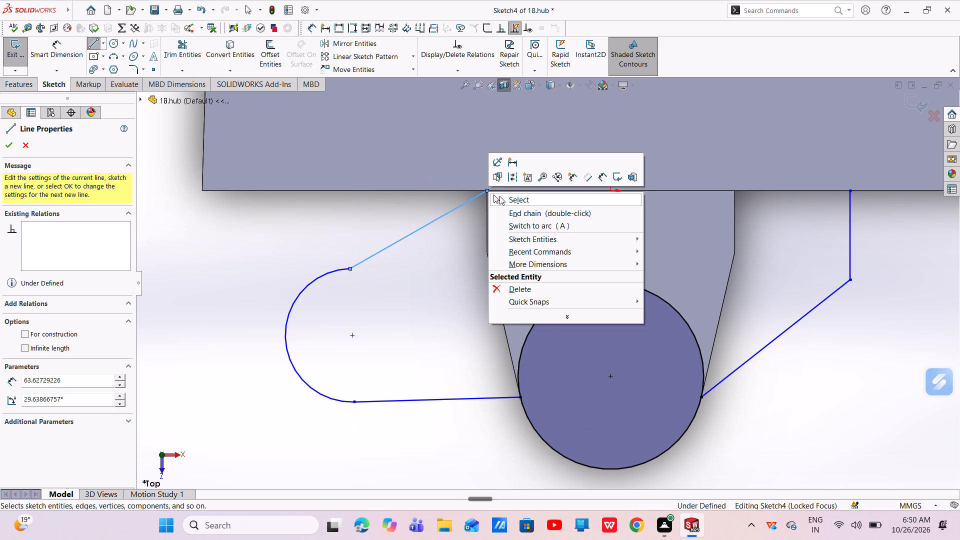
Close the profile's top with a horizontal line about 148 mm long from the rib's upper-left corner to the right vertical line.
left_click(99, 42)
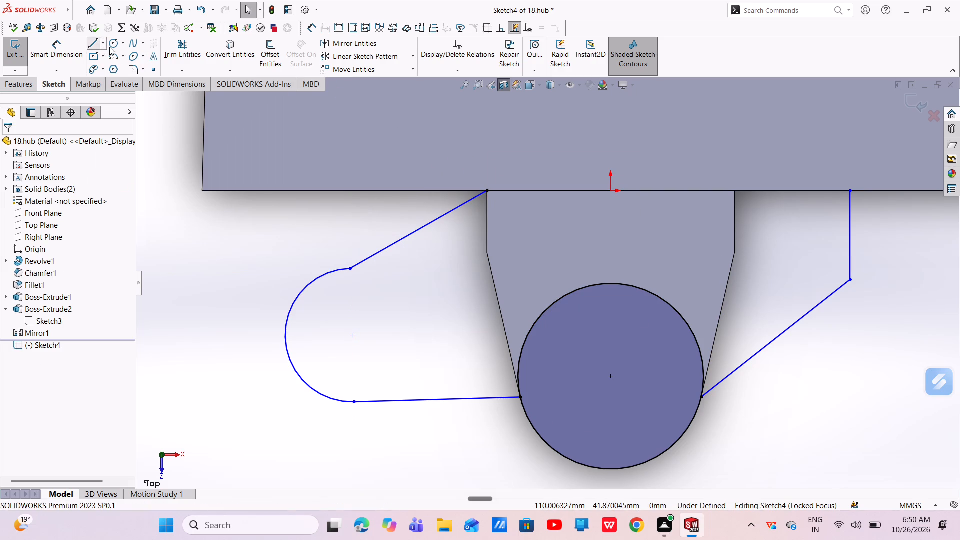
left_click(486, 191)
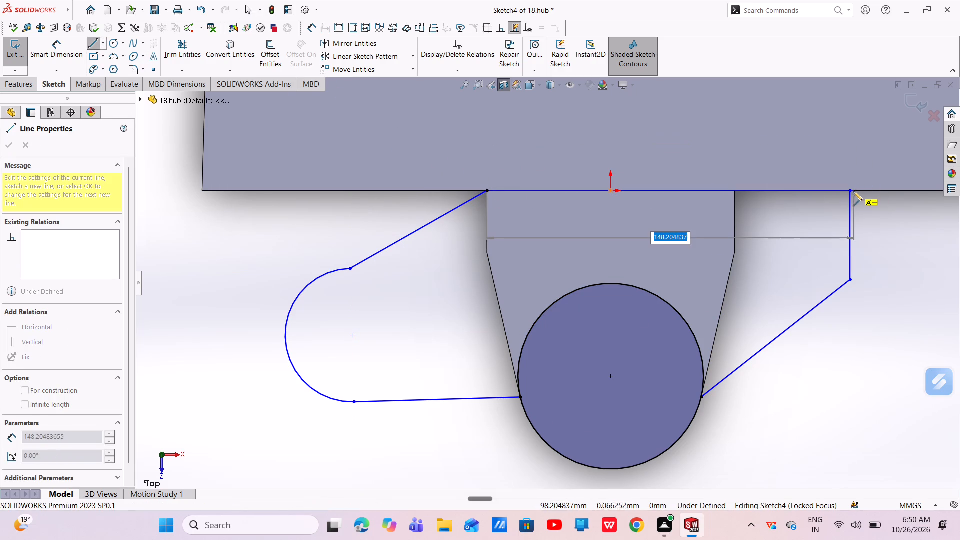
left_click(852, 192)
right_click(852, 192)
left_click(859, 198)
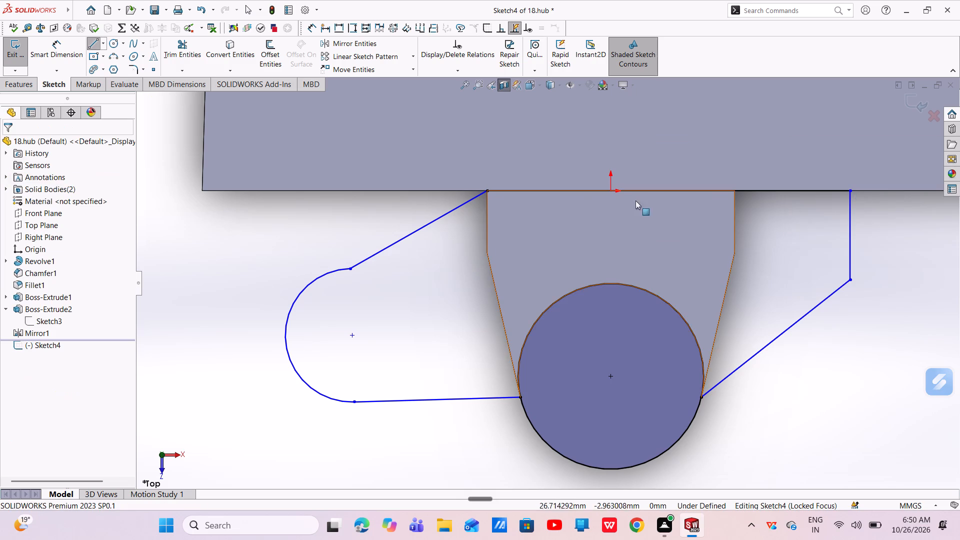
key("Escape")
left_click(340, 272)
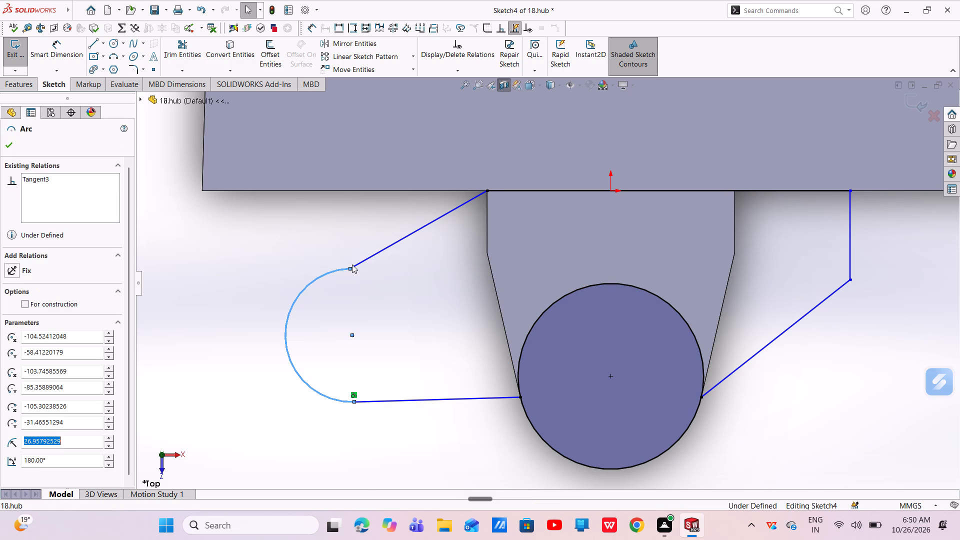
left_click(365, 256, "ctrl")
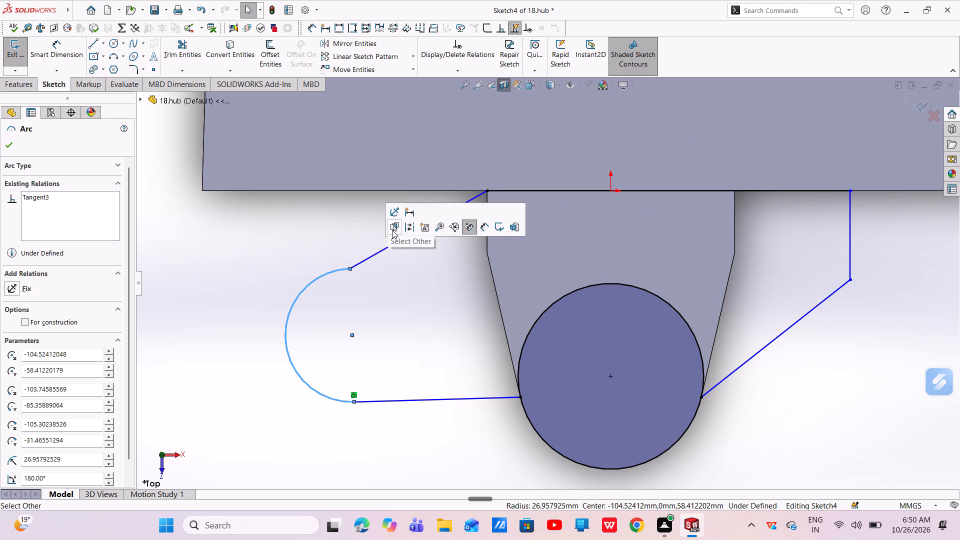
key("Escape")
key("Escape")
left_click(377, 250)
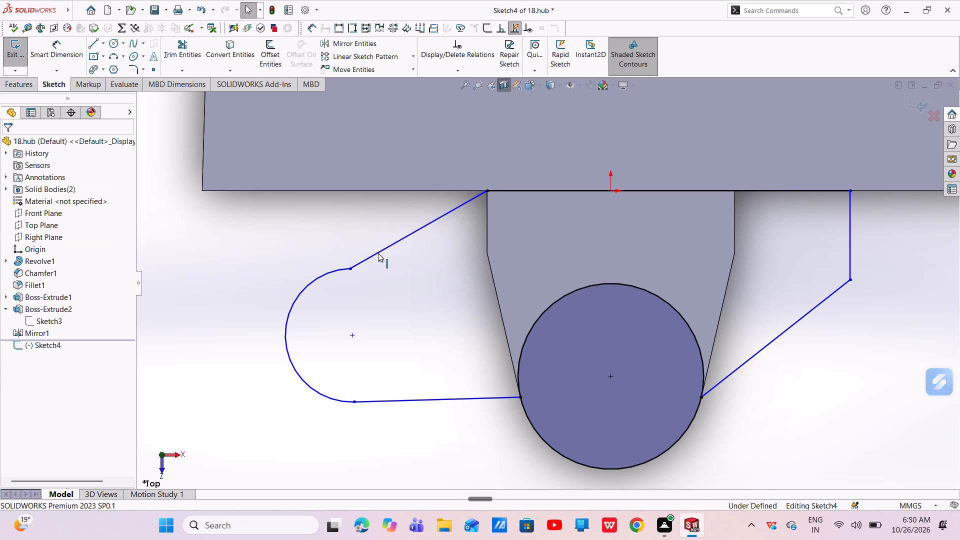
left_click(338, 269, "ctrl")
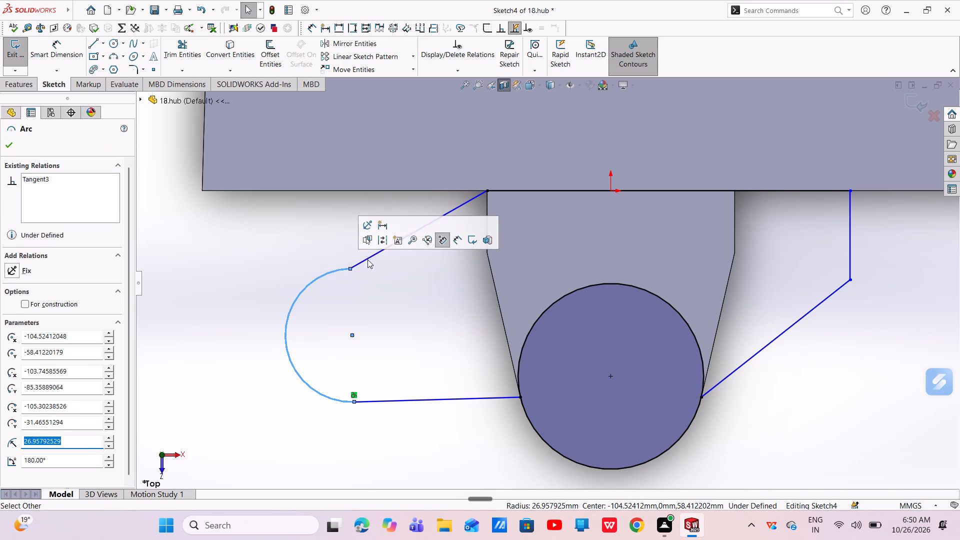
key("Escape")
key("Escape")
Move the junction of the left arc and slanted line outward and down to about X -118, Y -36 mm.
left_click_drag(350, 268, 324, 279)
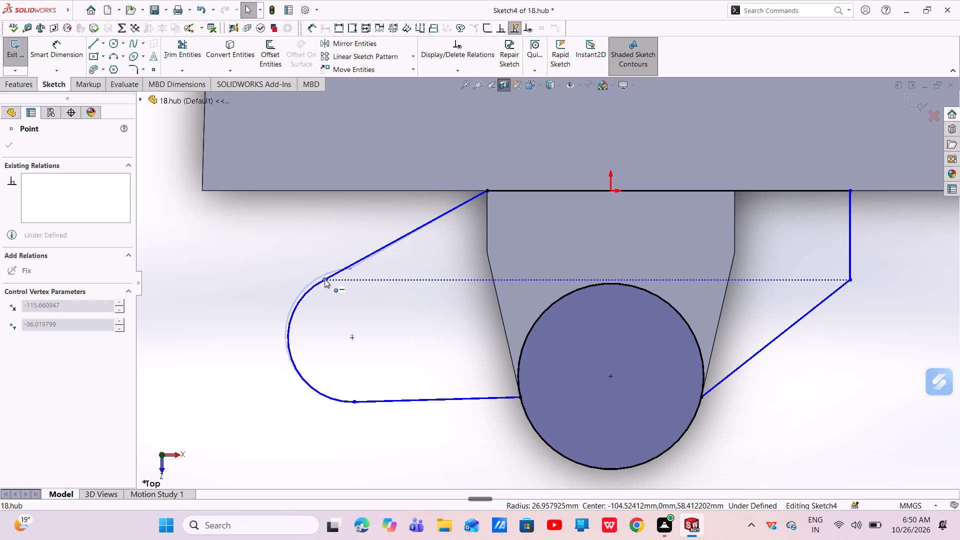
left_click_drag(324, 279, 319, 280)
key("Escape")
key("Escape")
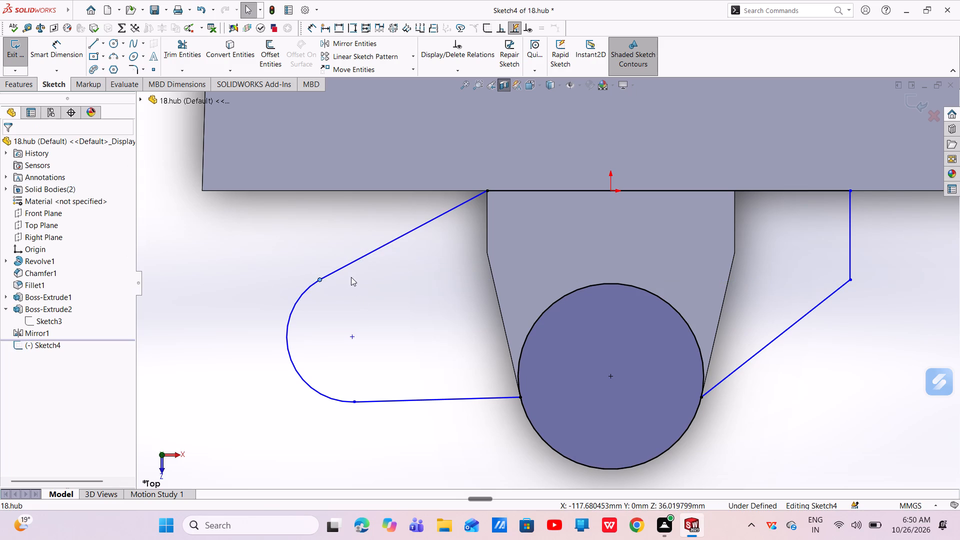
key("Escape")
Make the left arc tangent to both the upper slanted line and the lower line.
left_click(347, 263)
left_click(308, 289, "ctrl")
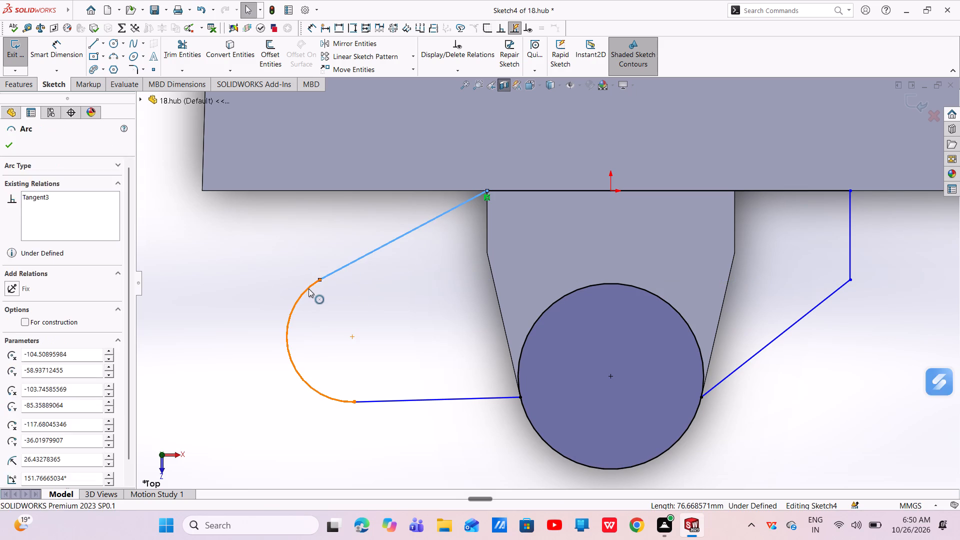
left_click(336, 249)
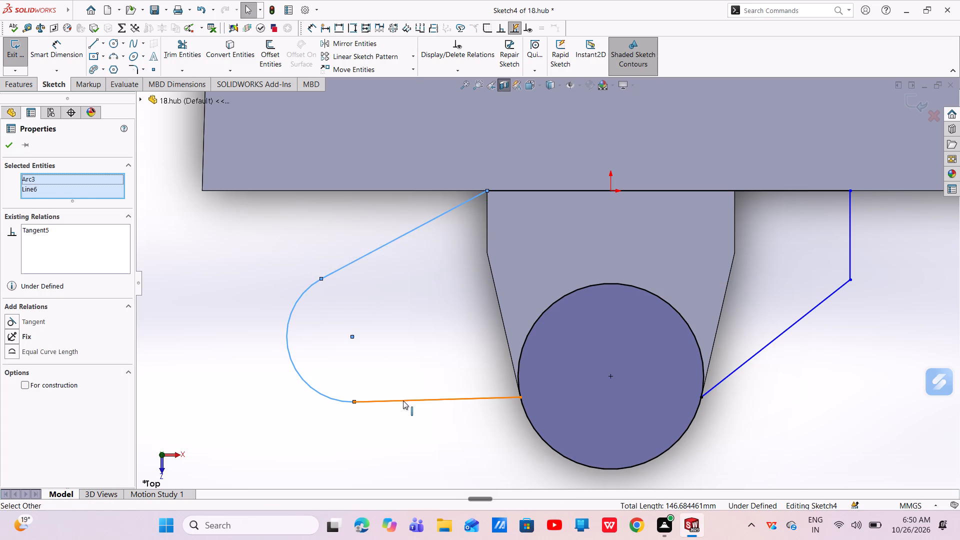
key("Escape")
left_click(408, 397)
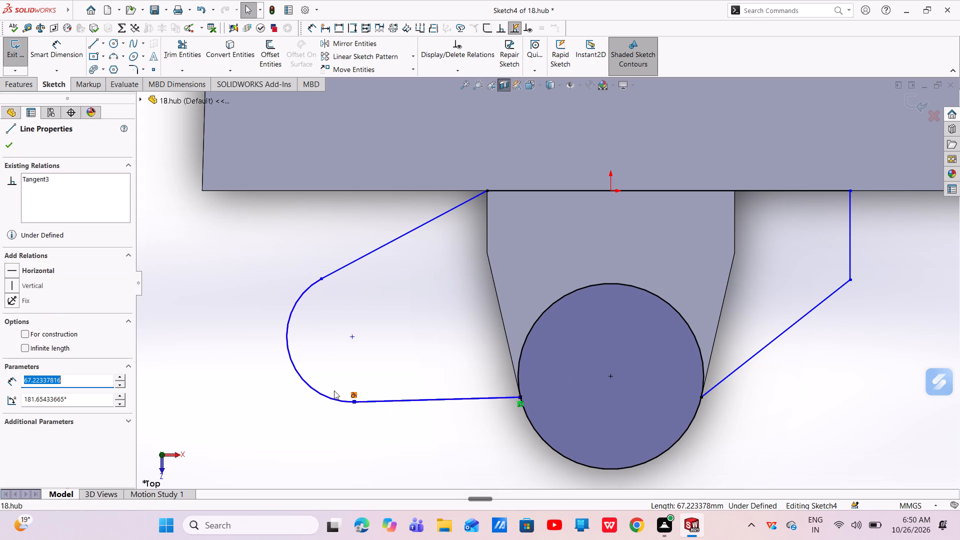
left_click(308, 387, "ctrl")
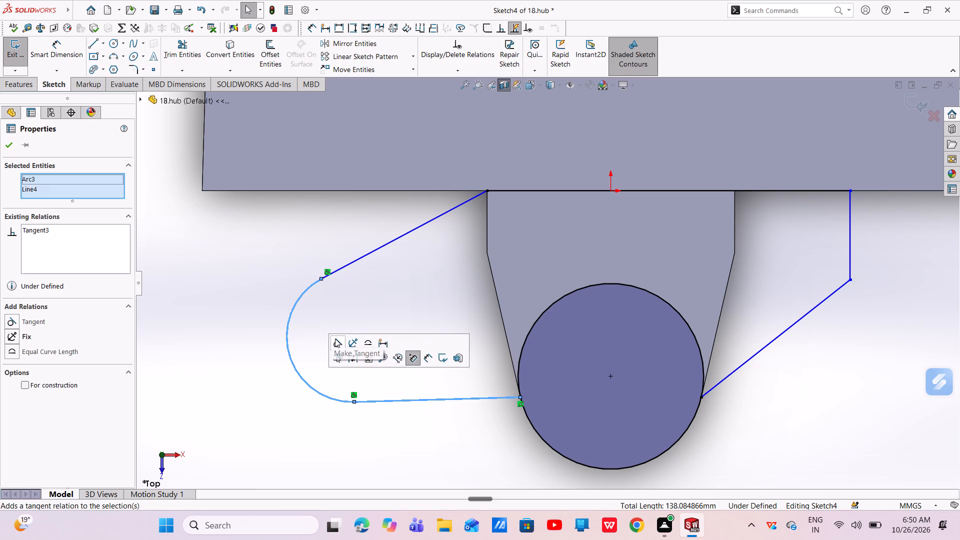
left_click(336, 341)
key("Escape")
key("Escape")
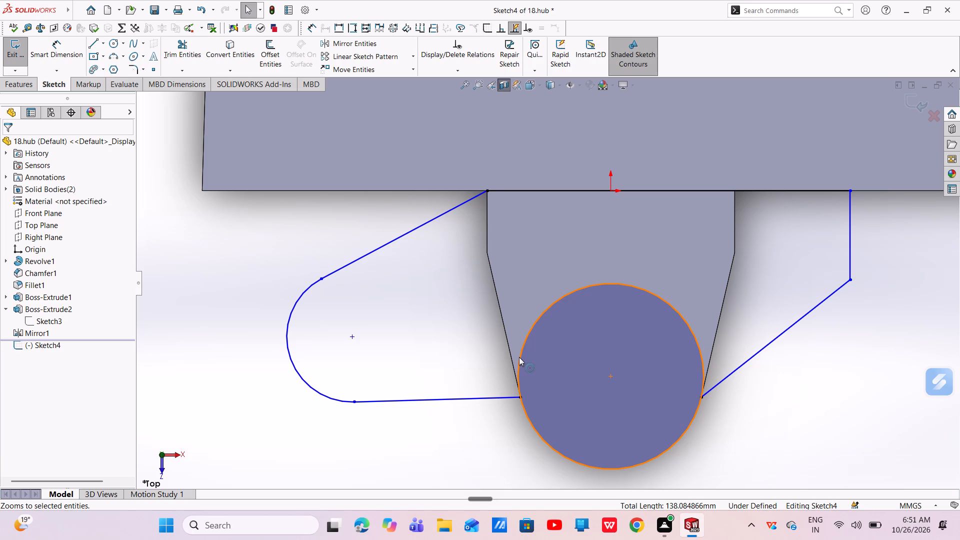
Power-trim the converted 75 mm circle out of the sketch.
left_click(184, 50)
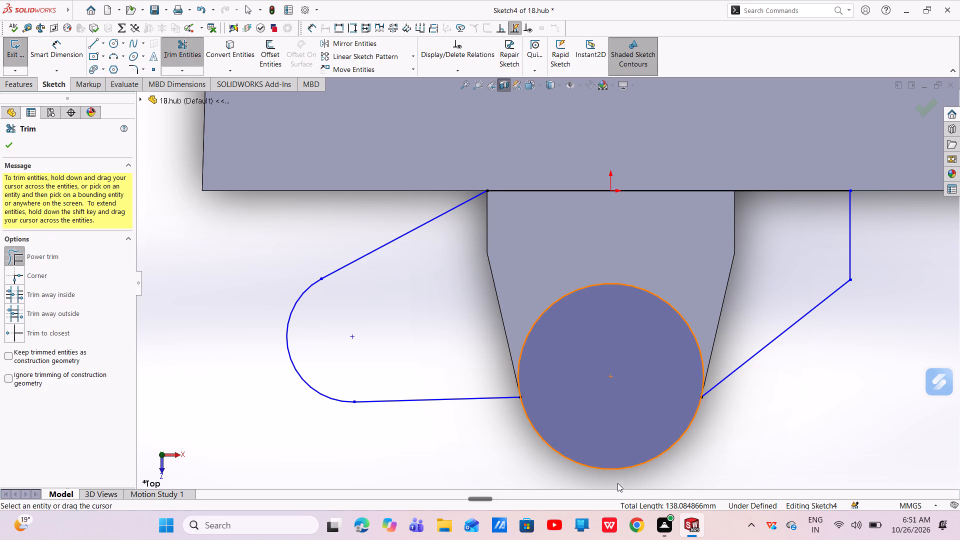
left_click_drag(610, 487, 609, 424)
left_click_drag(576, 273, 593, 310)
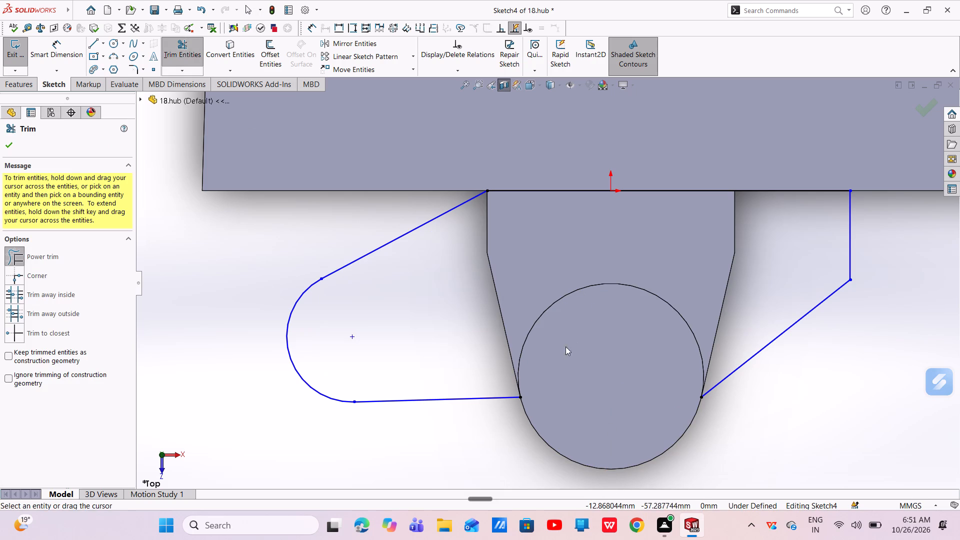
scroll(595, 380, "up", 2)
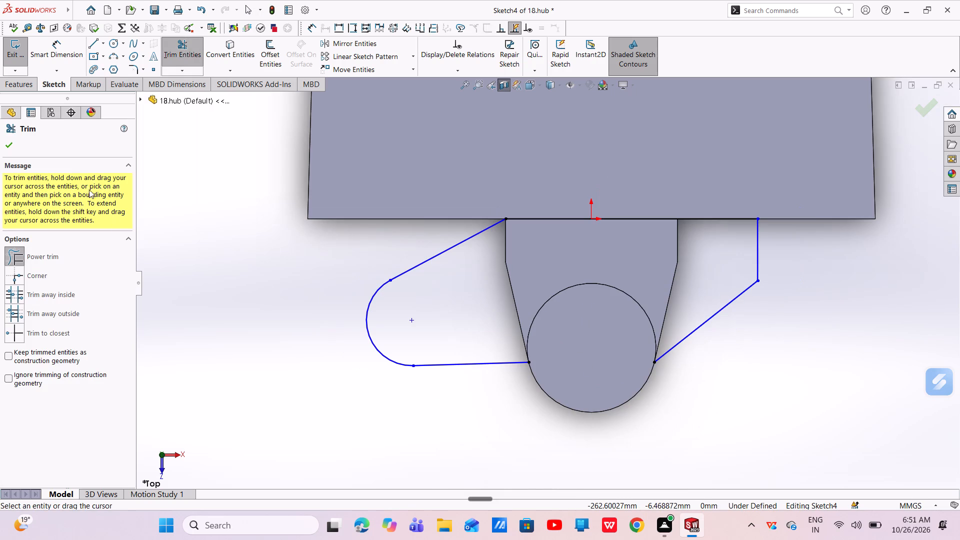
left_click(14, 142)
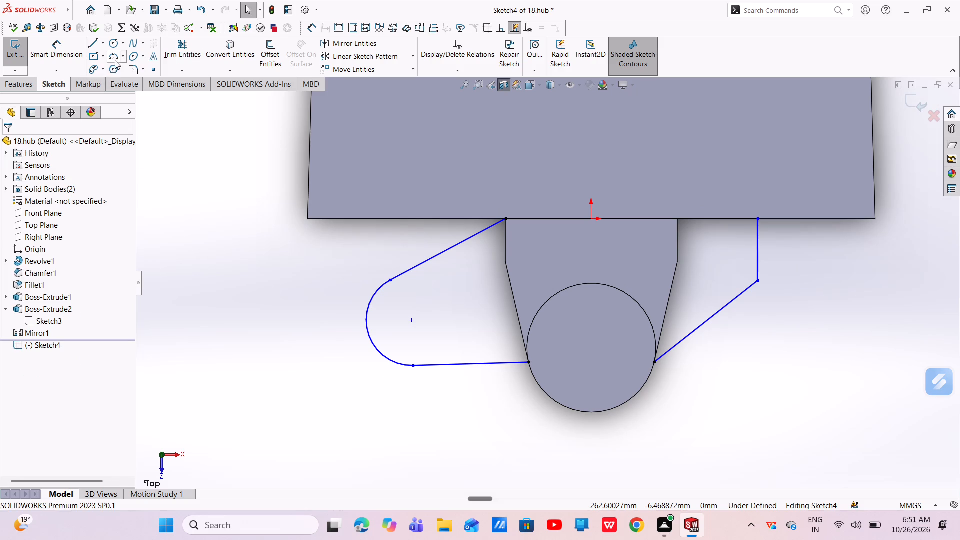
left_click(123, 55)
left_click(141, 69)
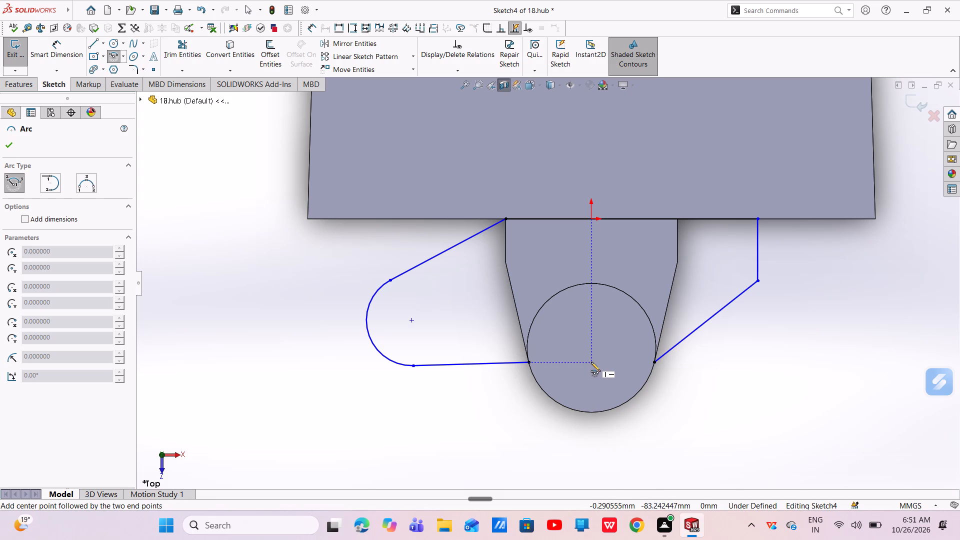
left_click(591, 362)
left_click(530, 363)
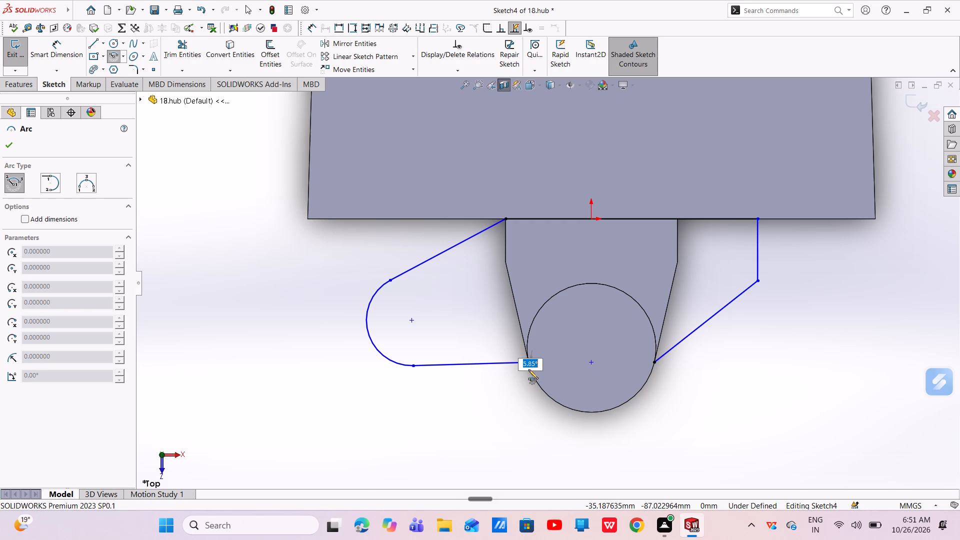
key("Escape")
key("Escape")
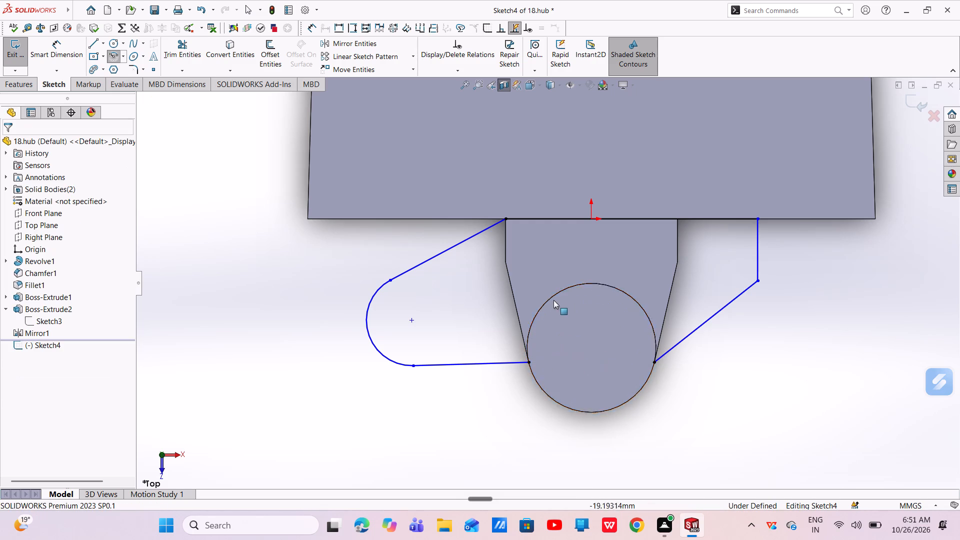
Draw a 37.5 mm radius centerpoint arc over the cylinder's top edge, joining the lower left line's end to the right slanted line's end.
left_click(115, 55)
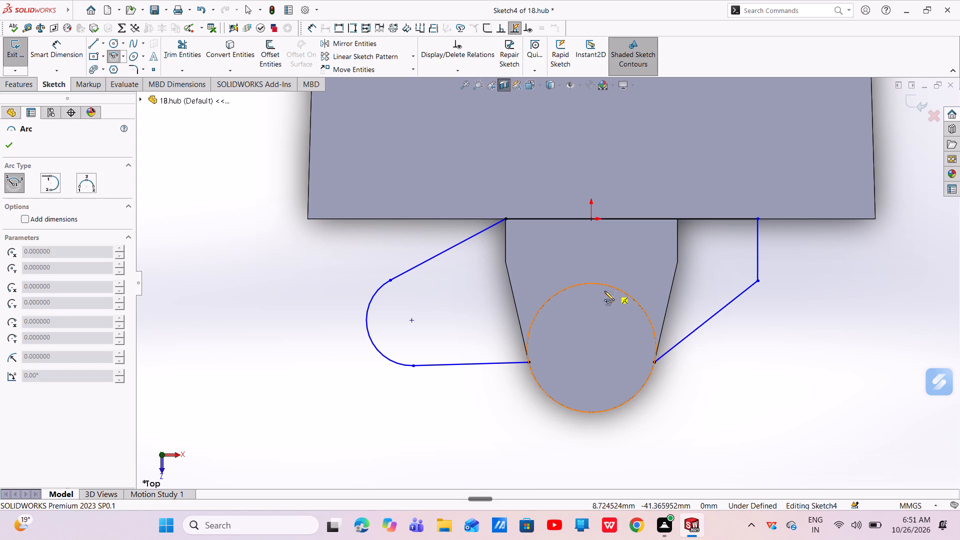
left_click(590, 348)
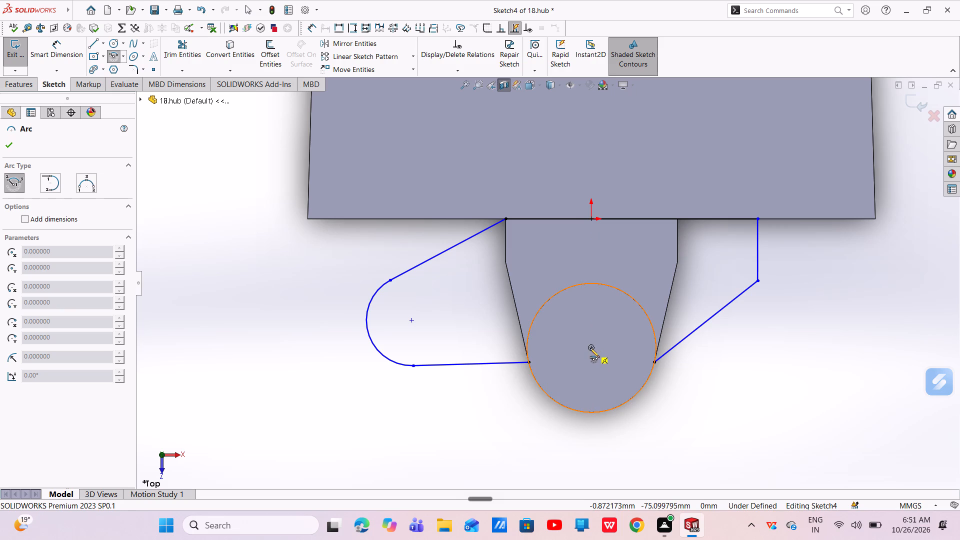
left_click(530, 361)
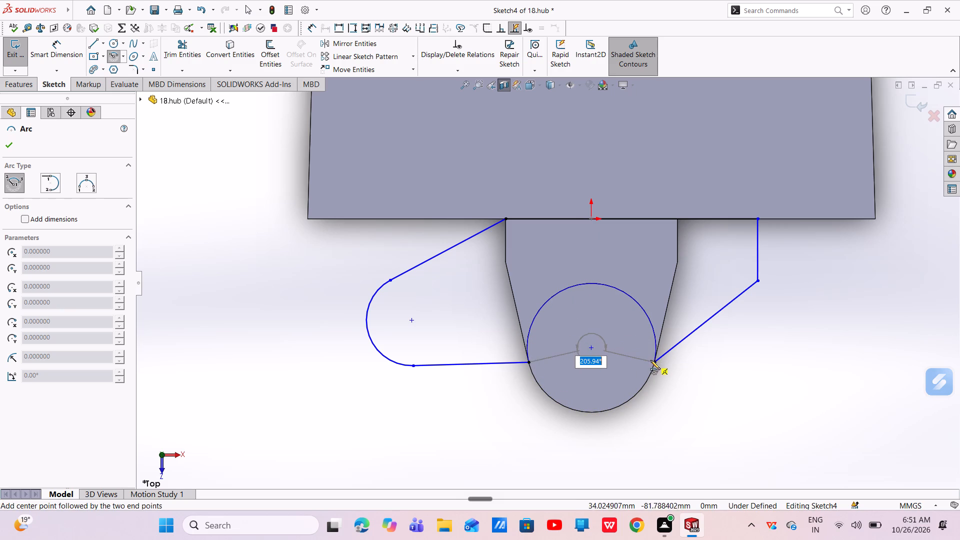
left_click(652, 362)
right_click(652, 362)
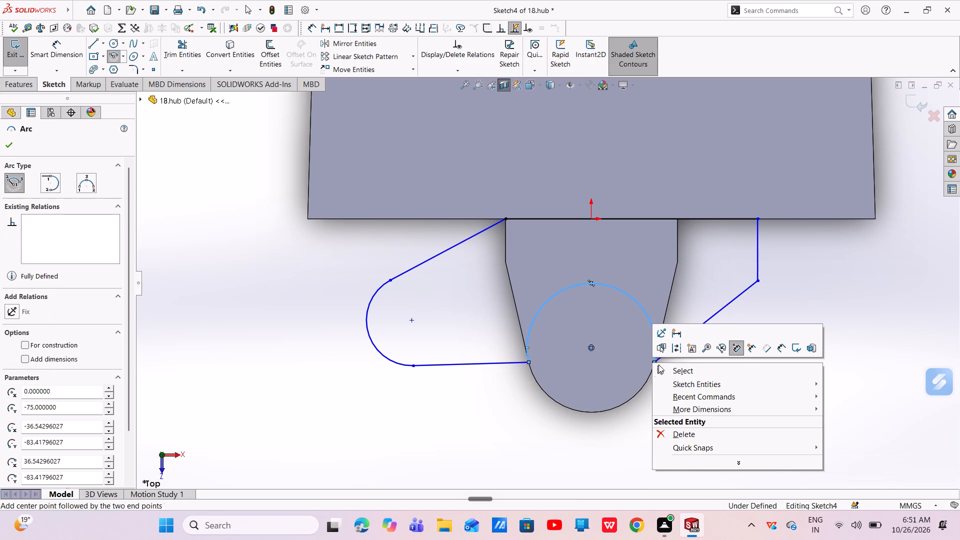
left_click(661, 366)
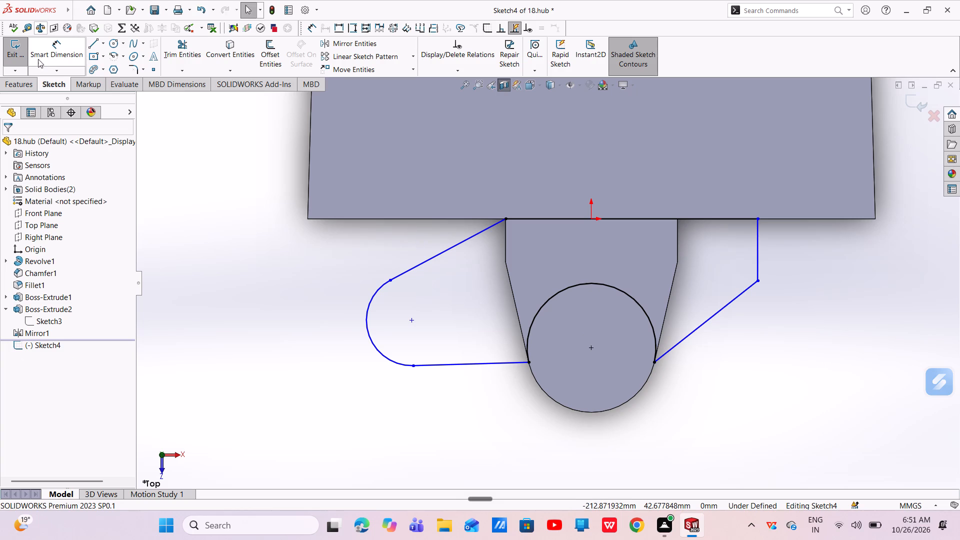
Dimension the profile's top horizontal line to 150 mm.
left_click(59, 50)
left_click(692, 217)
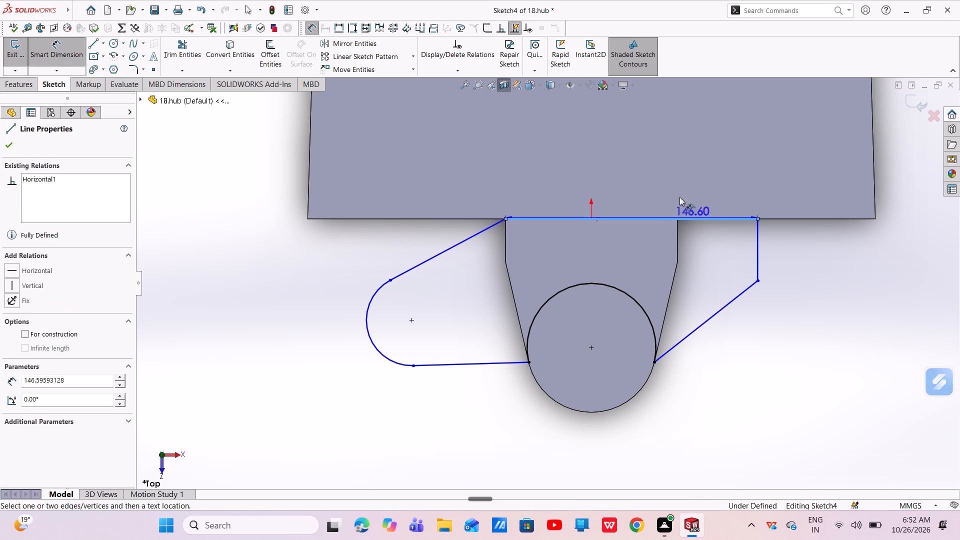
left_click(671, 187)
key("BackSpace")
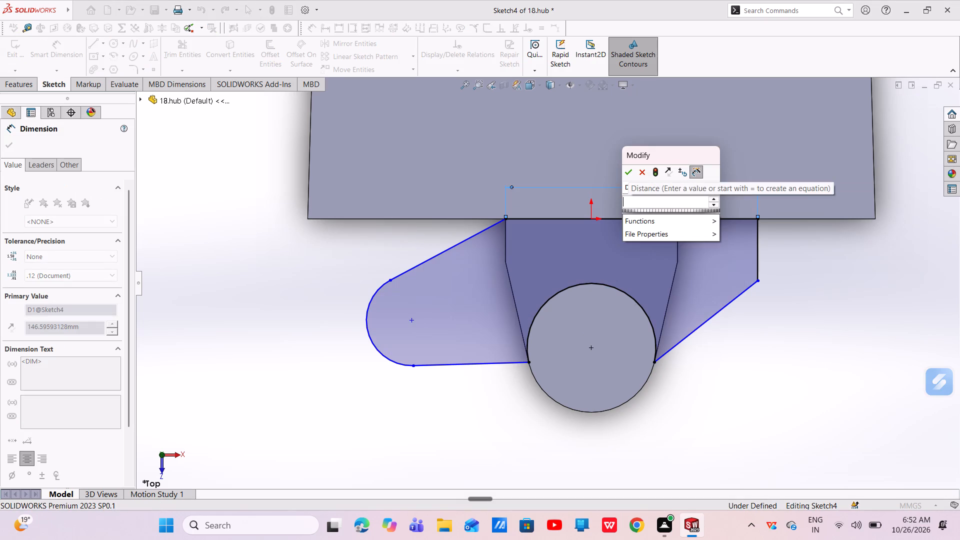
type("150")
key("Return")
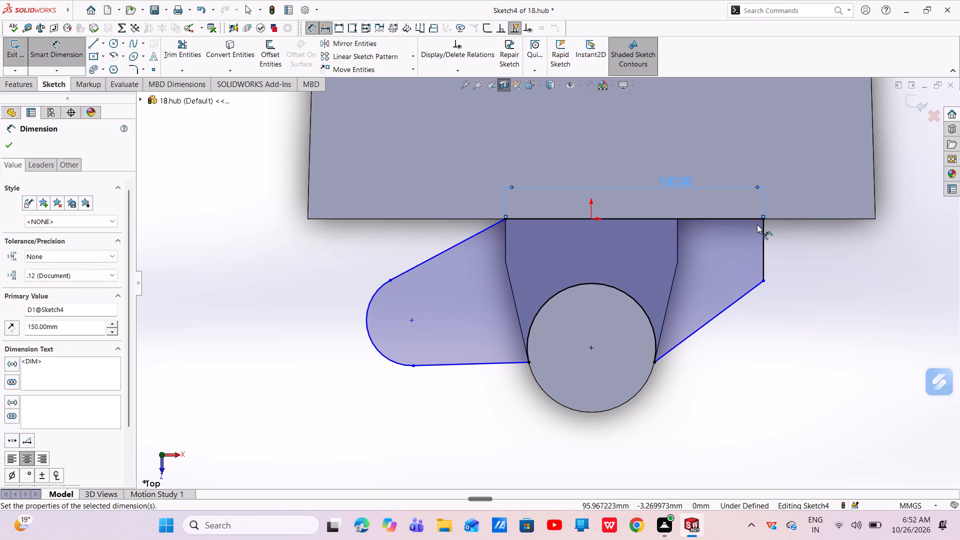
Dimension the right vertical line to 25 mm.
left_click(761, 244)
left_click(803, 255)
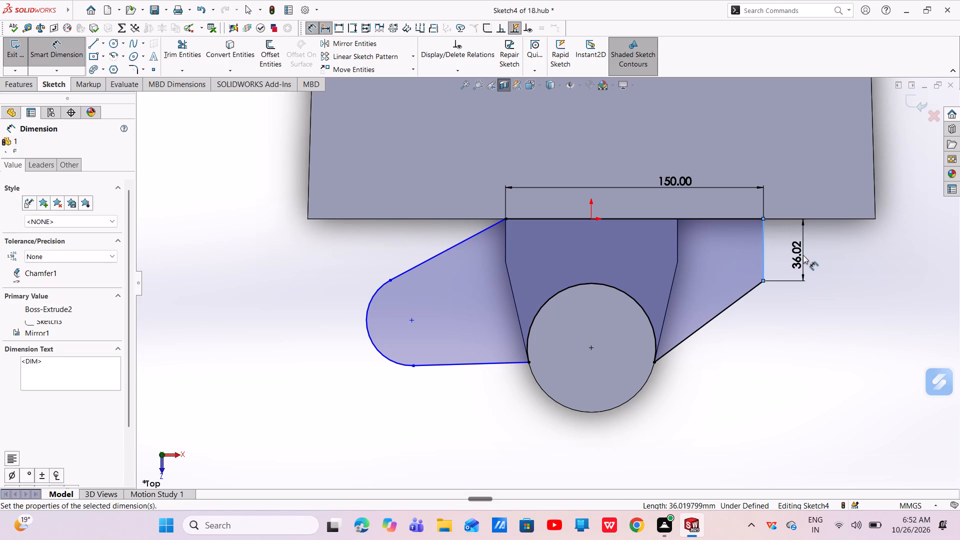
key("BackSpace")
type("25")
key("Return")
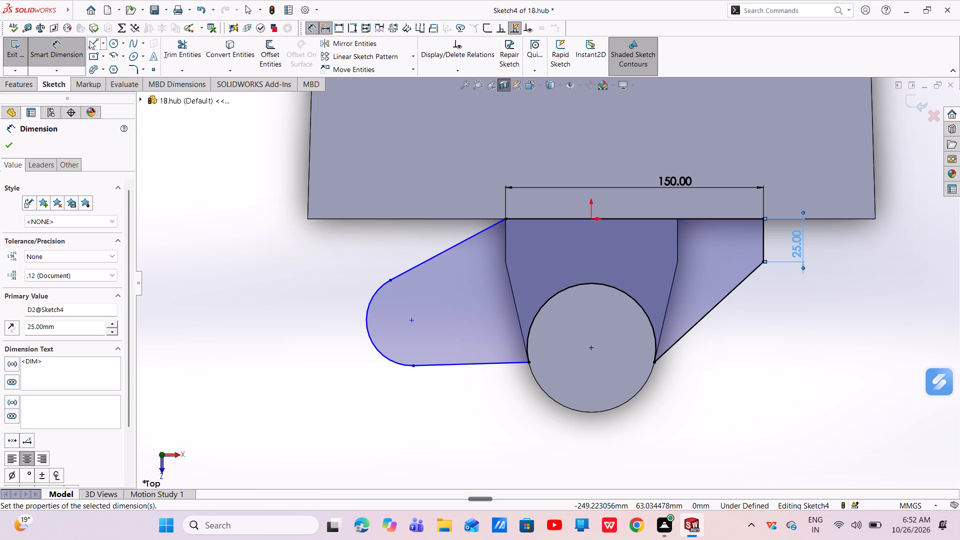
Draw a horizontal centerline about 150 mm long through the circle's centre, extending past both sides of the circle.
left_click(103, 46)
left_click(113, 67)
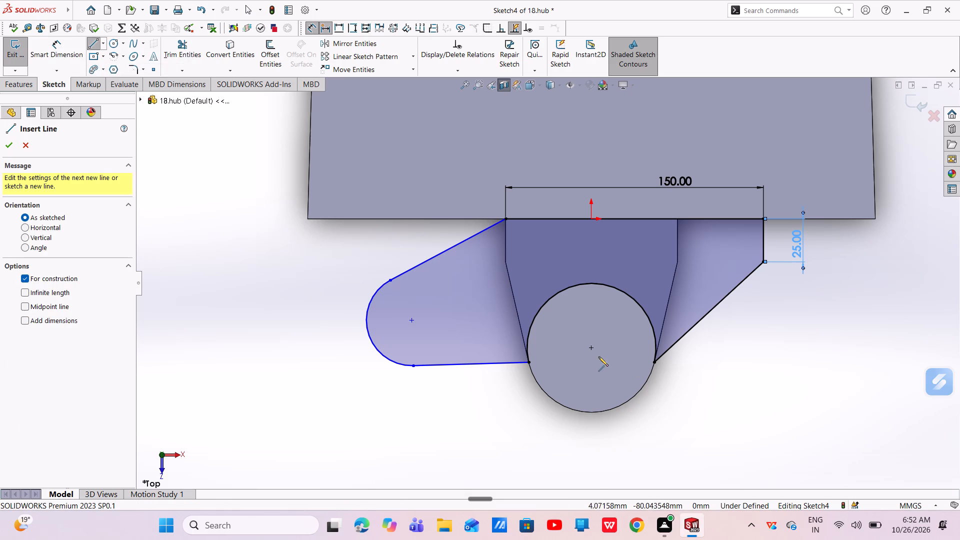
left_click(489, 350)
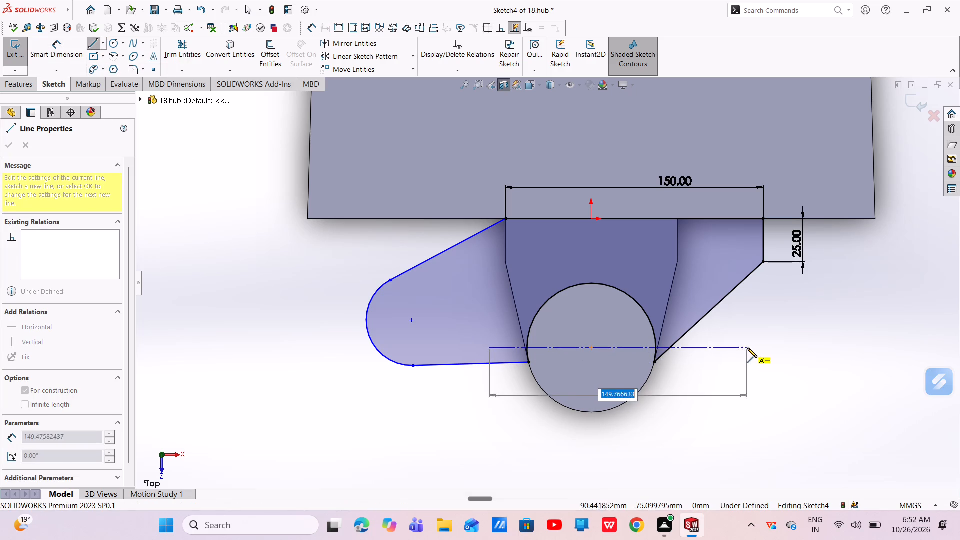
left_click(747, 348)
right_click(747, 348)
left_click(761, 353)
Delete the coincident relation at the right slanted line's lower end and move that point to the circle-centerline intersection at X 37.5, Y -75 mm.
scroll(662, 356, "down", 6)
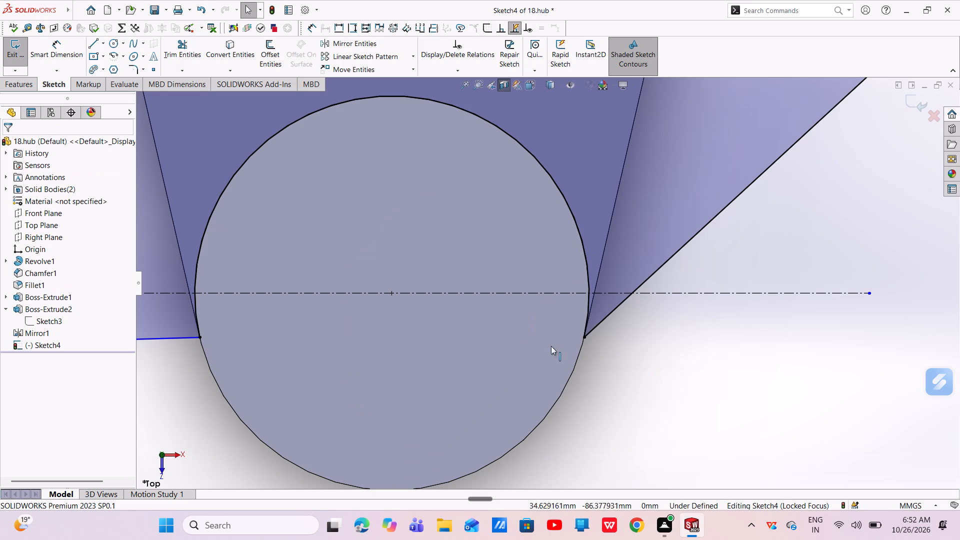
left_click(611, 314)
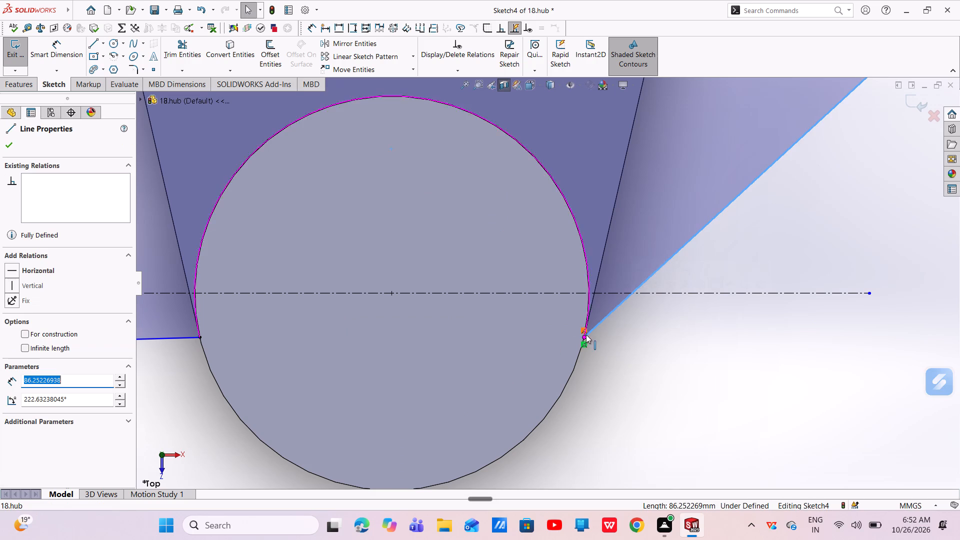
left_click(586, 344)
right_click(586, 344)
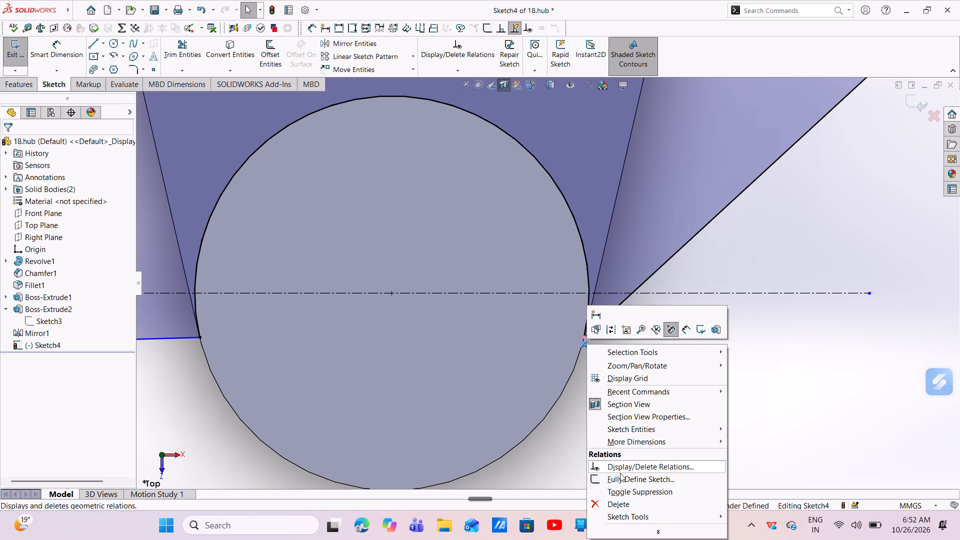
left_click(627, 503)
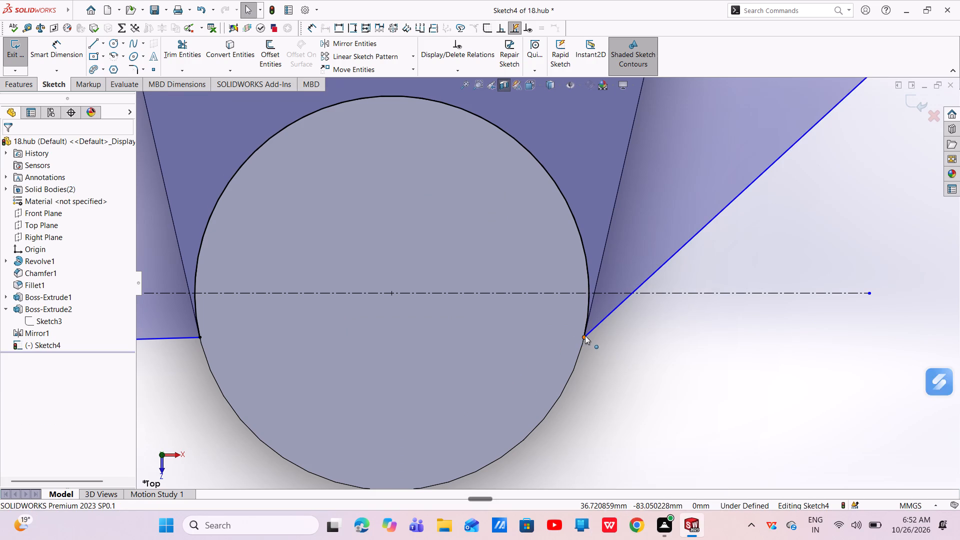
left_click_drag(585, 335, 592, 296)
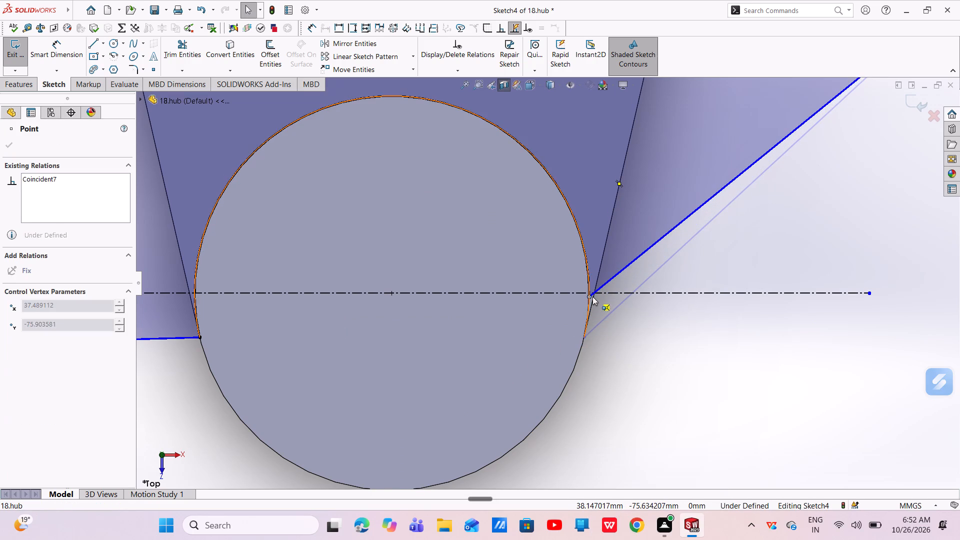
left_click_drag(592, 296, 592, 292)
Delete the coincident relation at the lower left line's inner end and move that point onto the centerline at X -37.5, Y -75 mm.
scroll(585, 317, "up", 4)
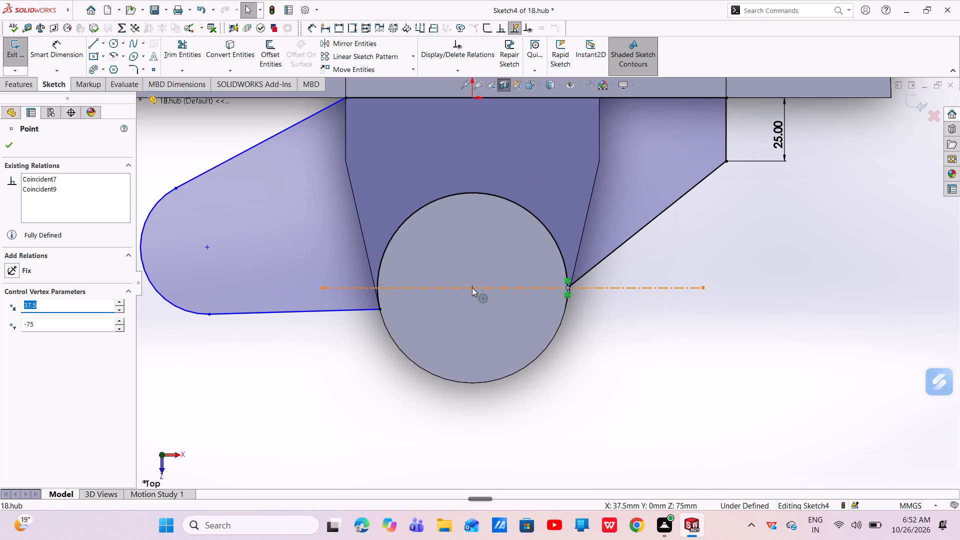
scroll(472, 287, "down", 1)
scroll(624, 378, "up", 2)
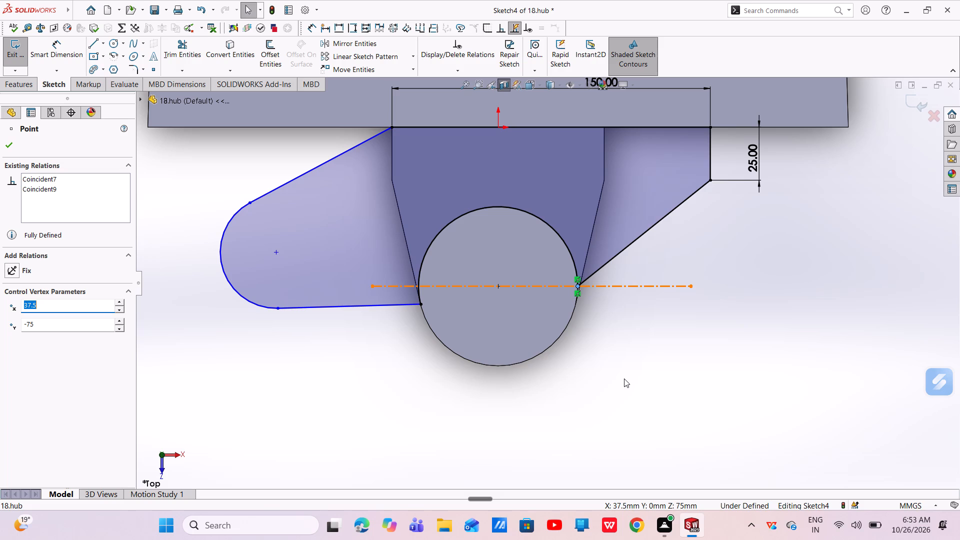
left_click(421, 304)
left_click(421, 311)
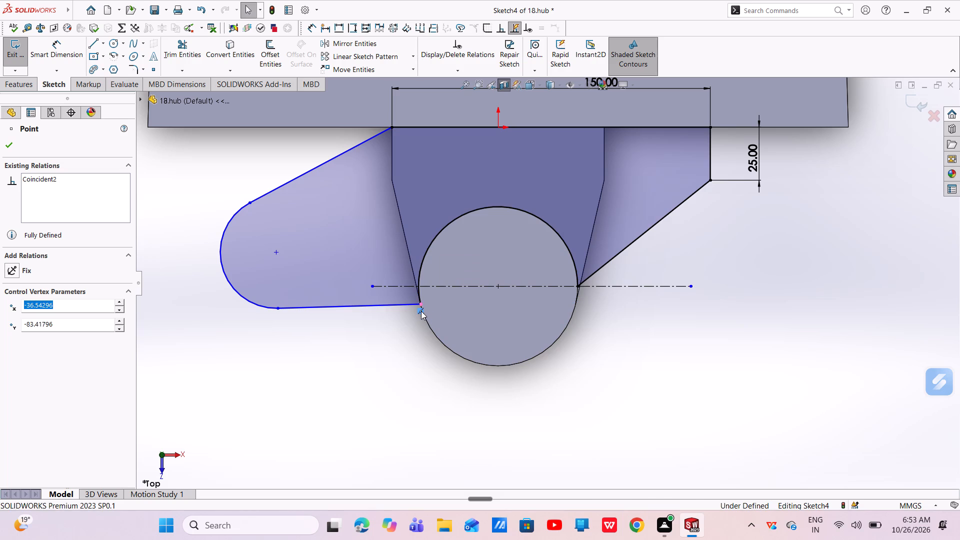
left_click(419, 312)
right_click(419, 312)
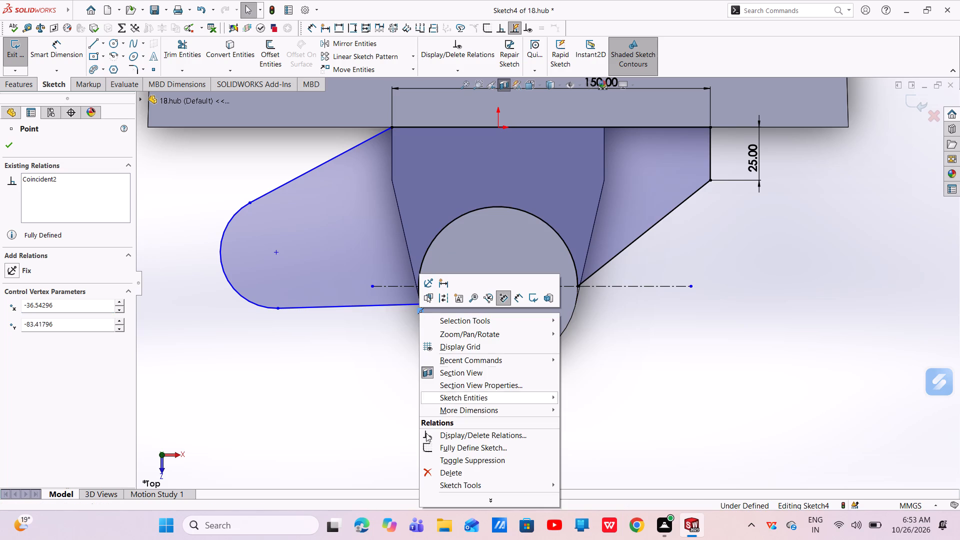
left_click(436, 471)
scroll(436, 330, "down", 4)
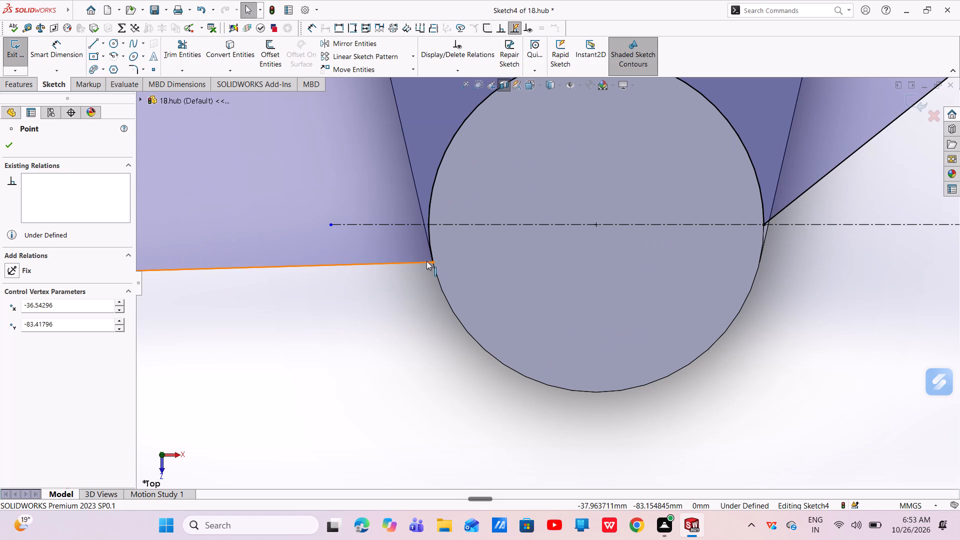
left_click_drag(431, 262, 430, 258)
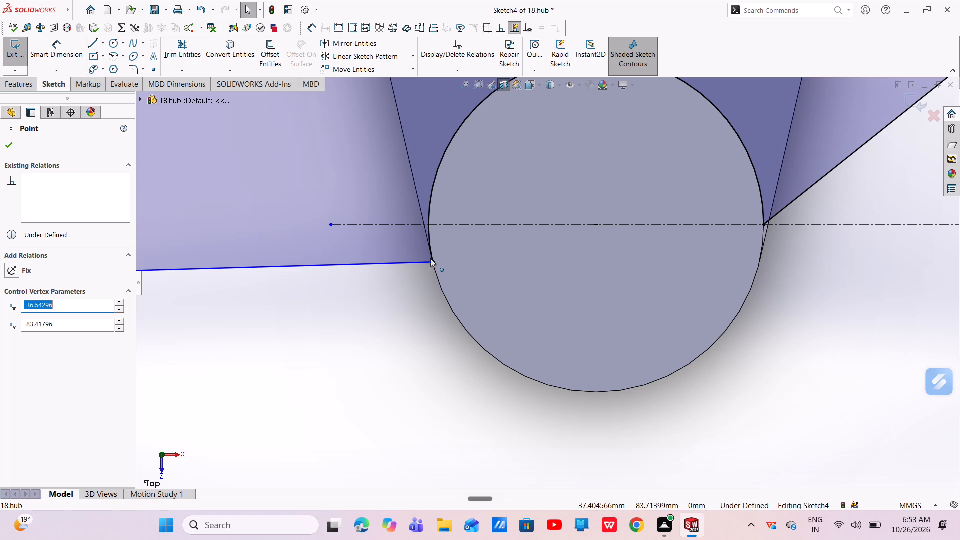
left_click_drag(430, 258, 434, 225)
scroll(437, 293, "up", 4)
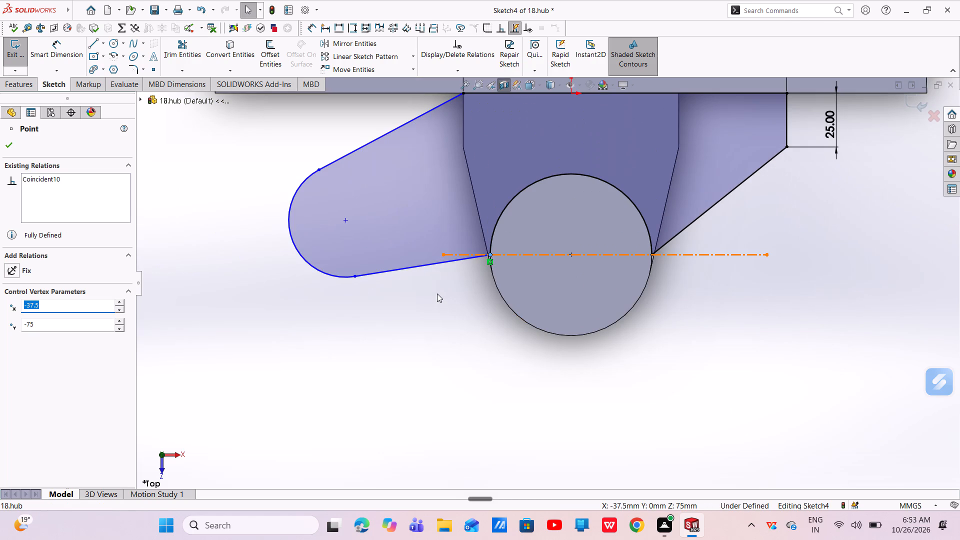
scroll(437, 326, "up", 1)
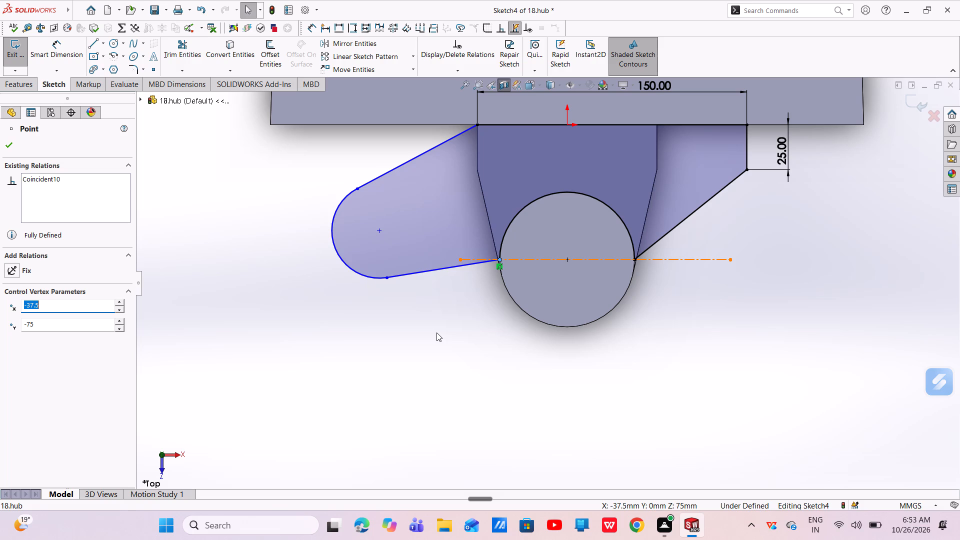
key("Escape")
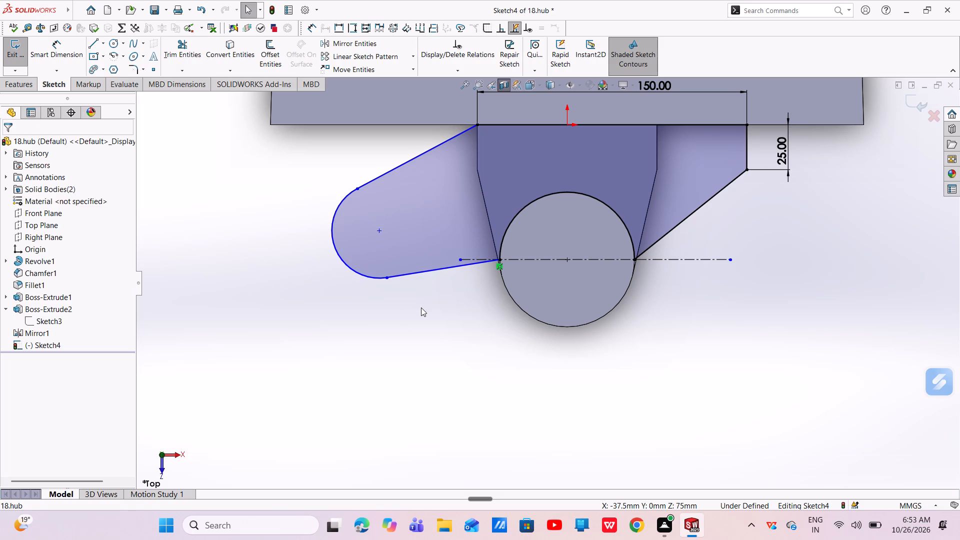
Make the lower left line of the lug profile horizontal.
left_click(443, 269)
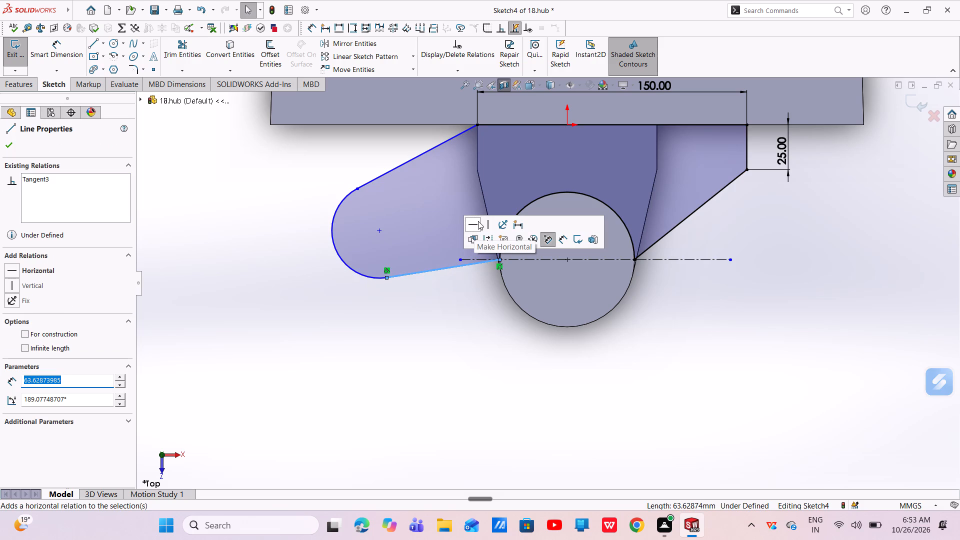
left_click(477, 221)
key("Escape")
key("Escape")
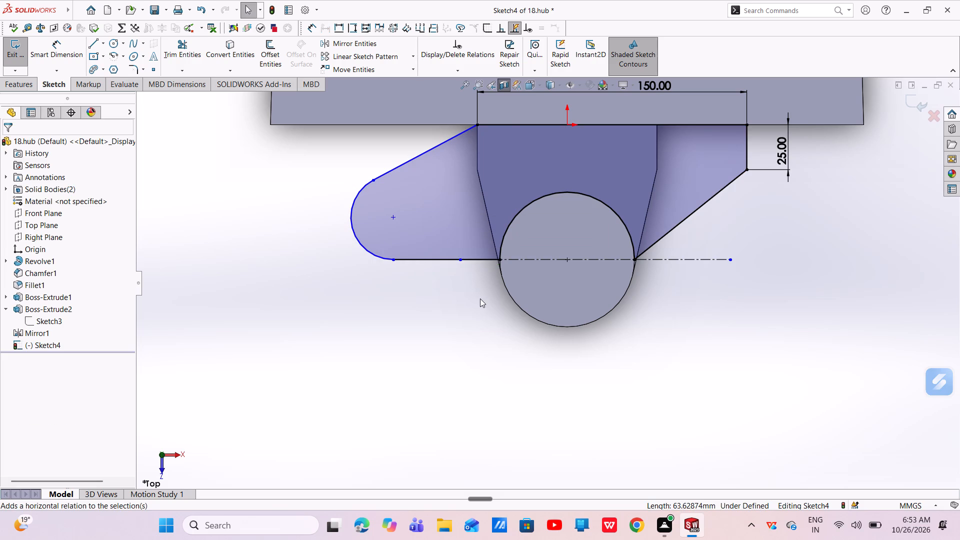
Dimension the left arc to a 25 mm radius.
scroll(480, 298, "up", 3)
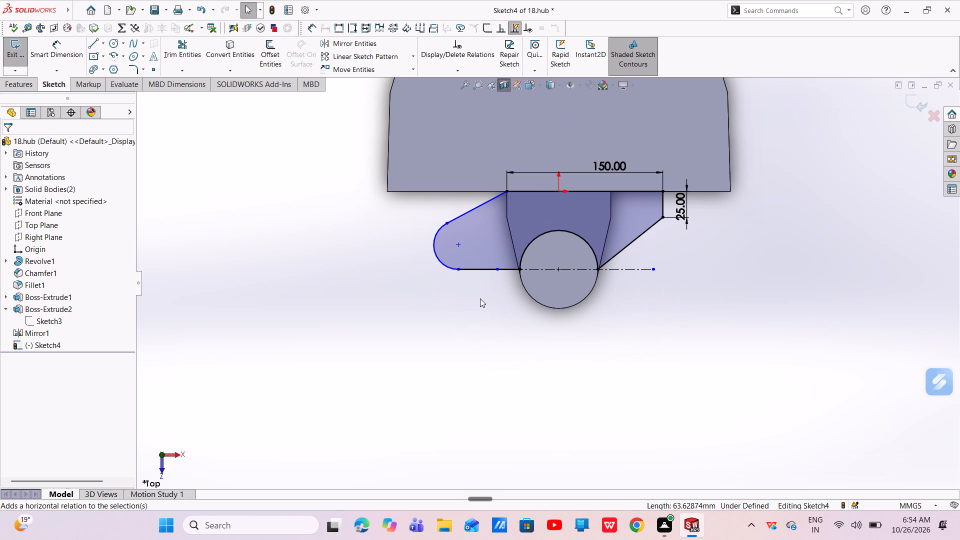
left_click(55, 57)
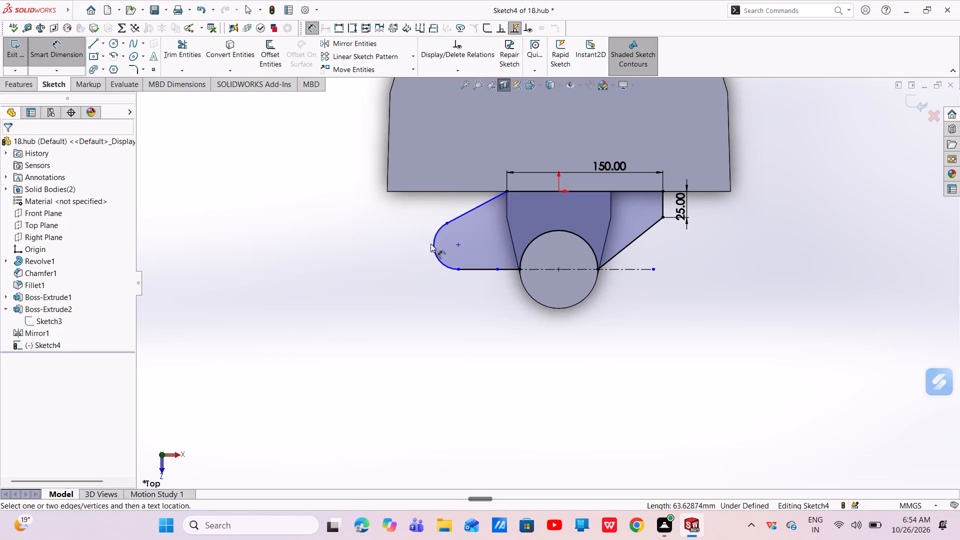
left_click(435, 251)
left_click(358, 281)
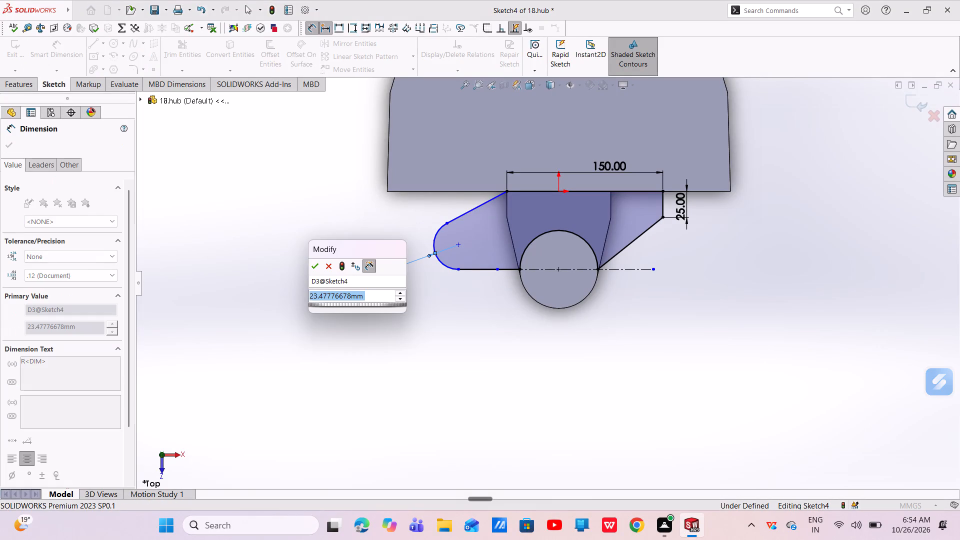
key("BackSpace")
type("25")
key("Return")
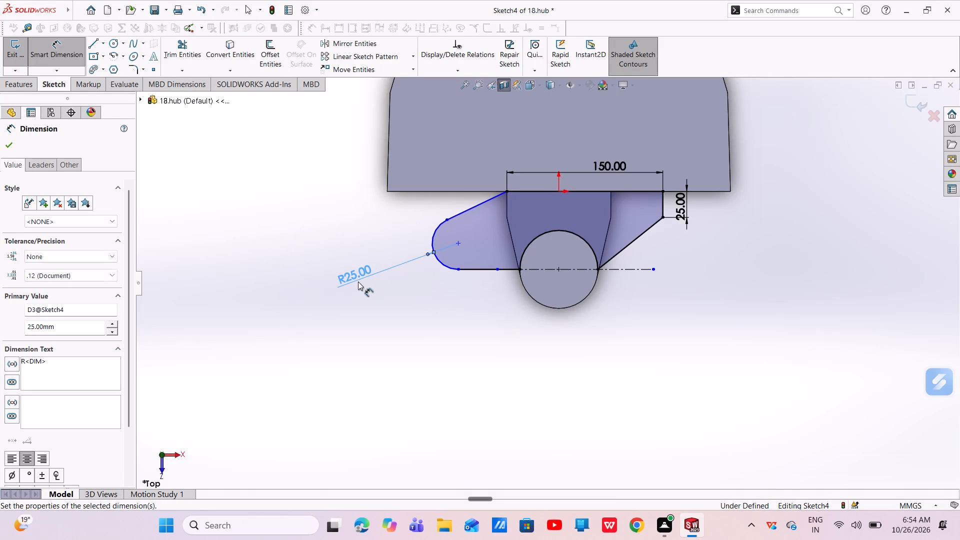
Add a driven horizontal dimension between the circle's centre and the short vertical line at the lug profile's right end.
left_click(12, 152)
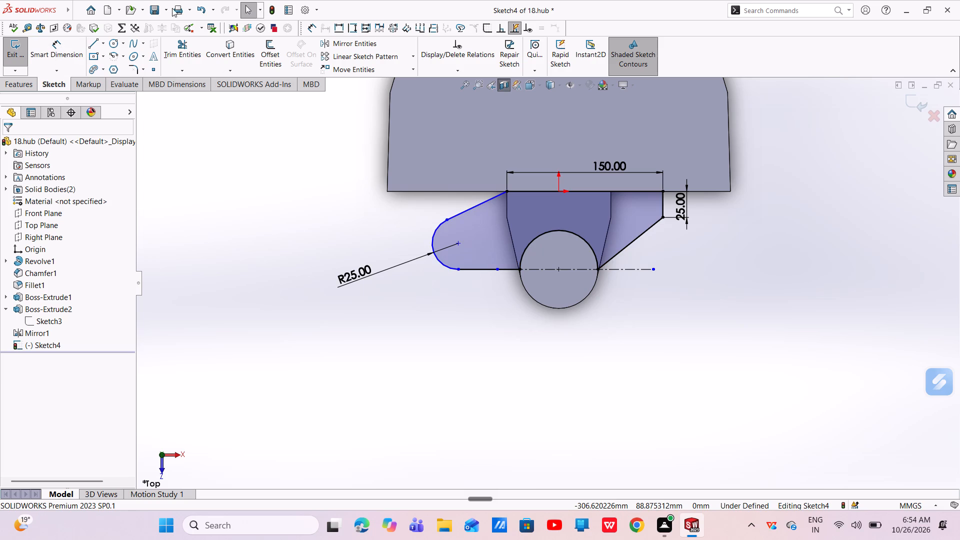
left_click(51, 46)
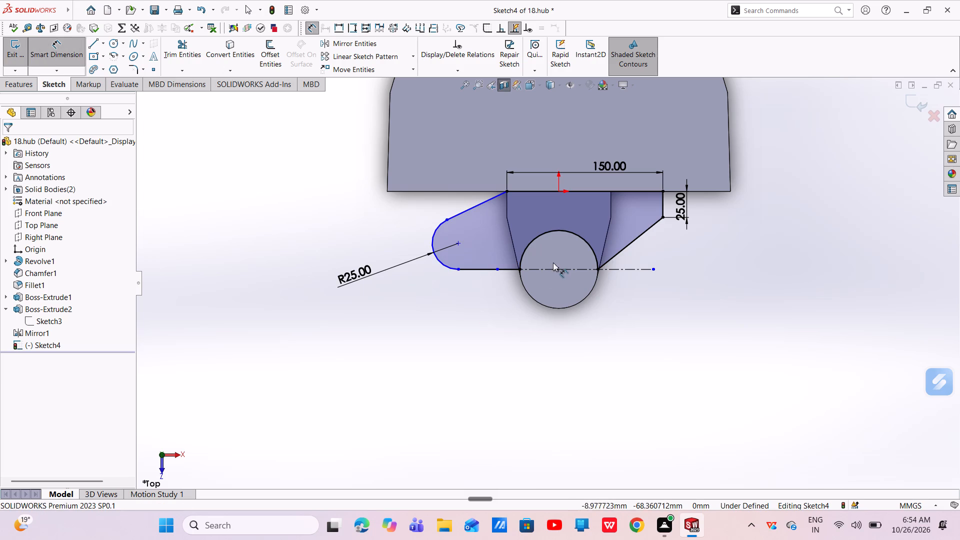
left_click(559, 270)
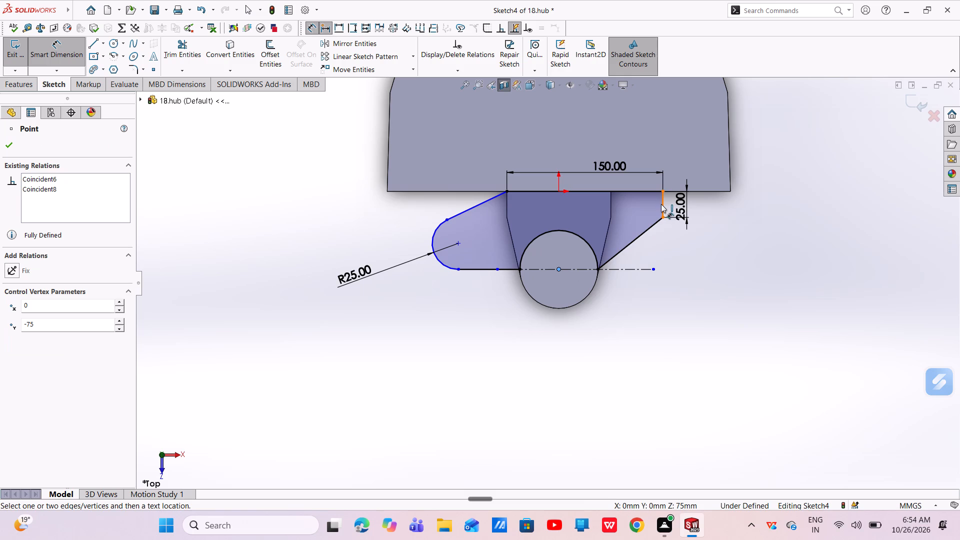
left_click(661, 204)
left_click(640, 341)
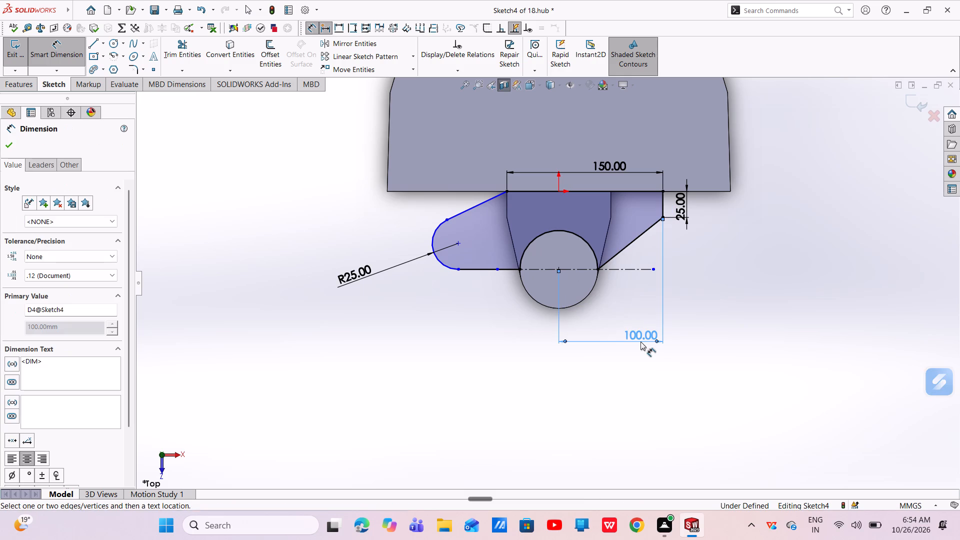
left_click(12, 149)
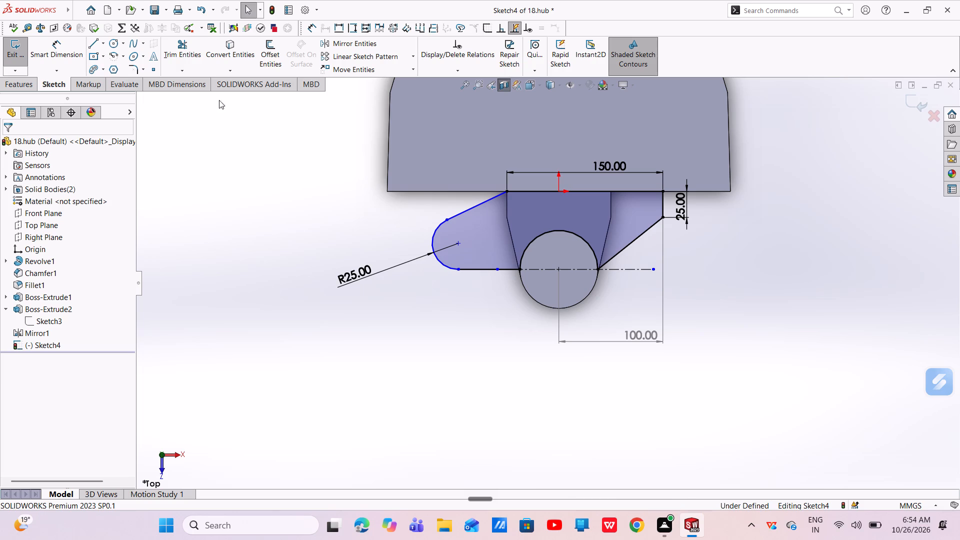
Dimension the horizontal distance between the left R25 arc's centre and the circle's centre to 150 mm.
left_click(57, 51)
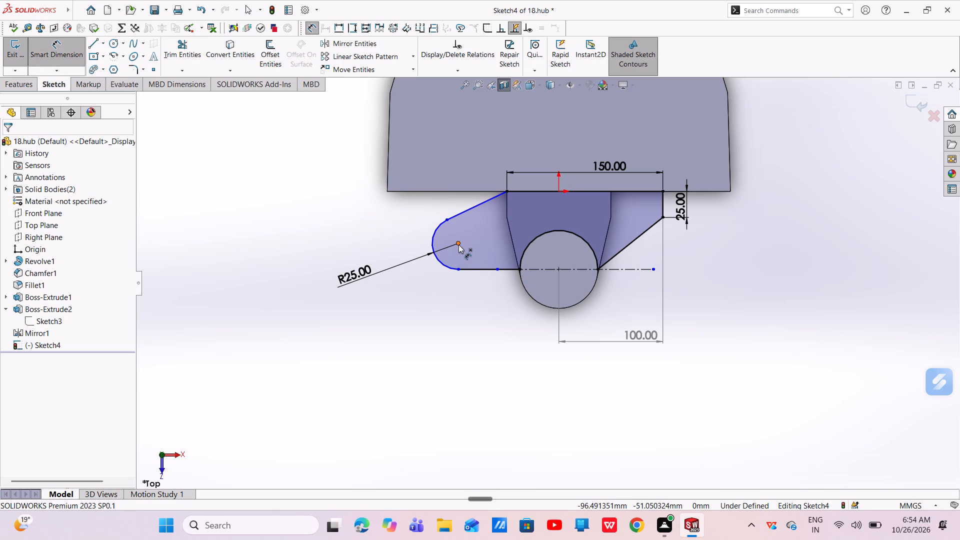
left_click(458, 244)
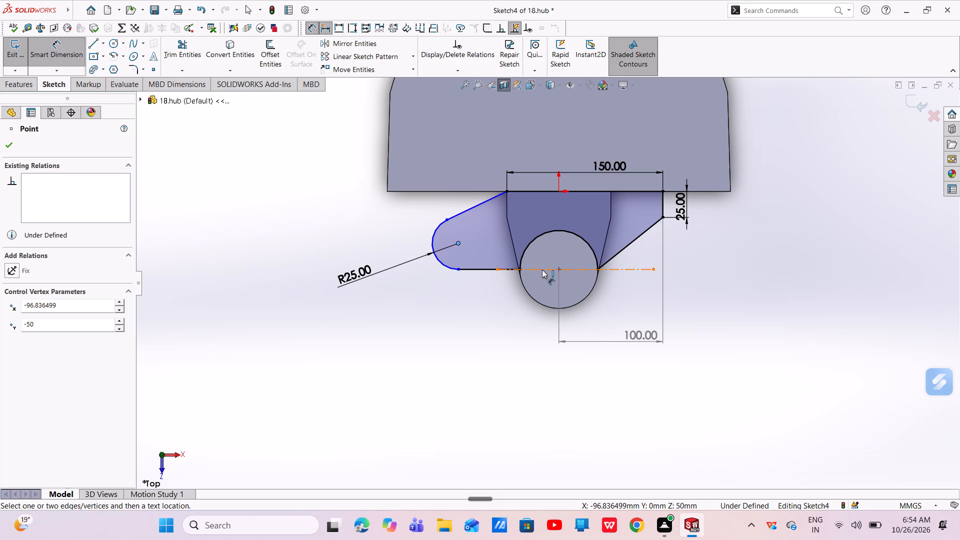
left_click(557, 268)
left_click(528, 359)
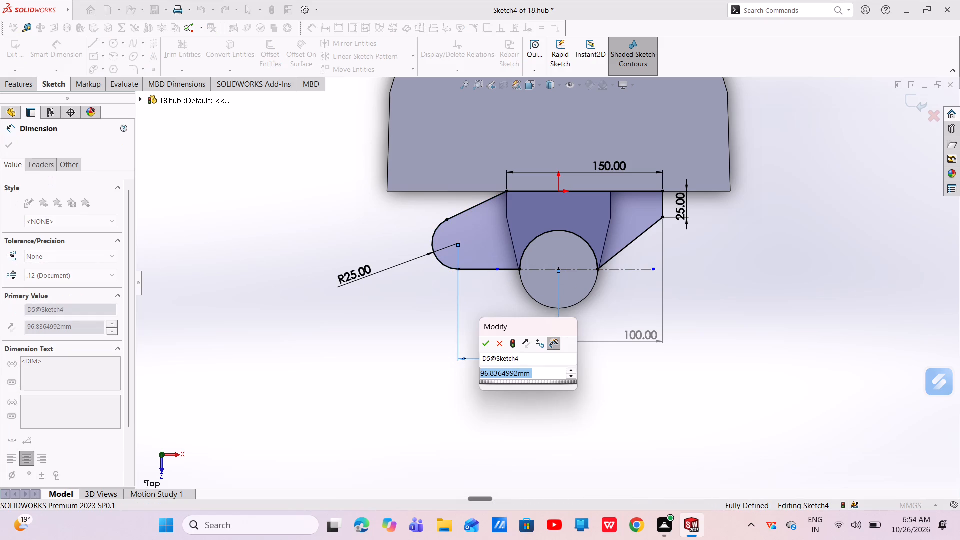
key("BackSpace")
type("155")
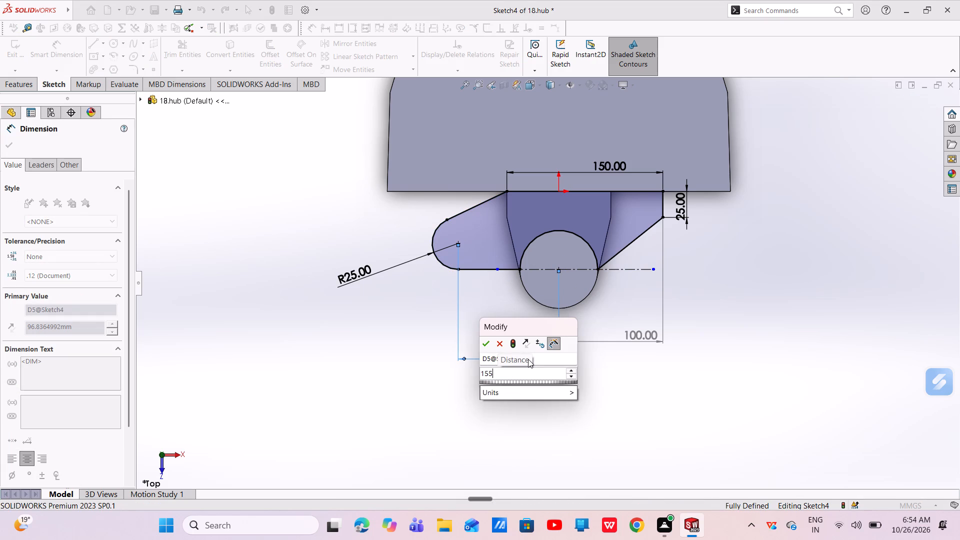
key("BackSpace")
key("0")
key("Return")
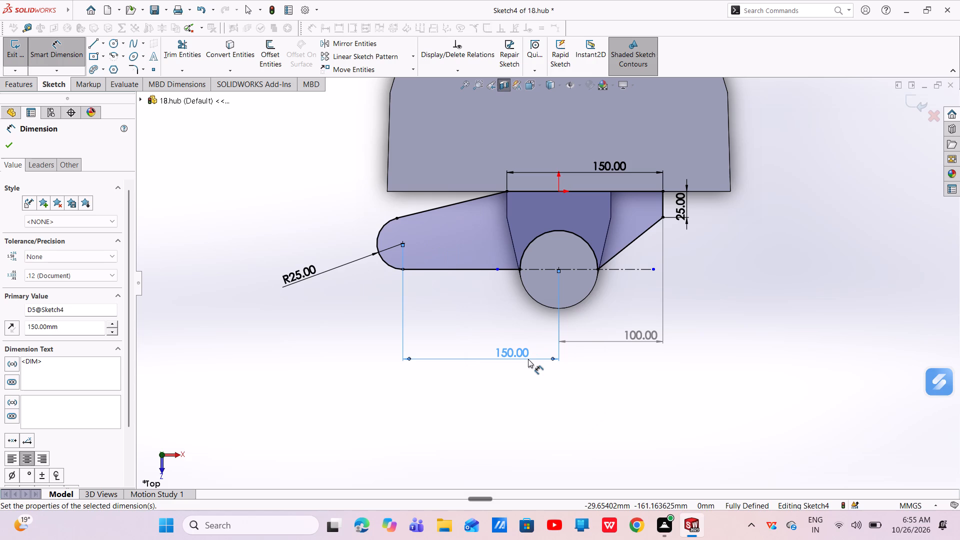
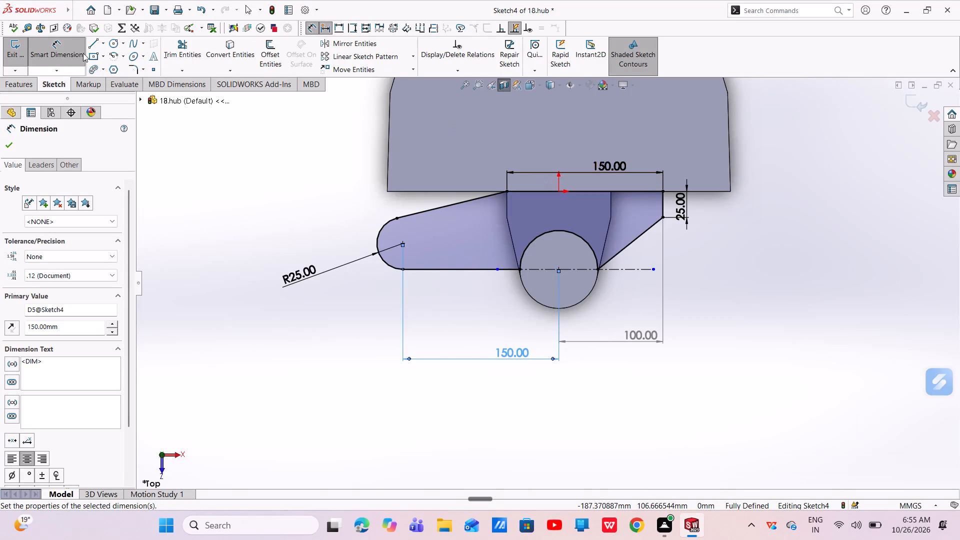
Sketch a circle about 28 mm in diameter centred on the R25 arc's centre in the lug profile.
left_click(114, 44)
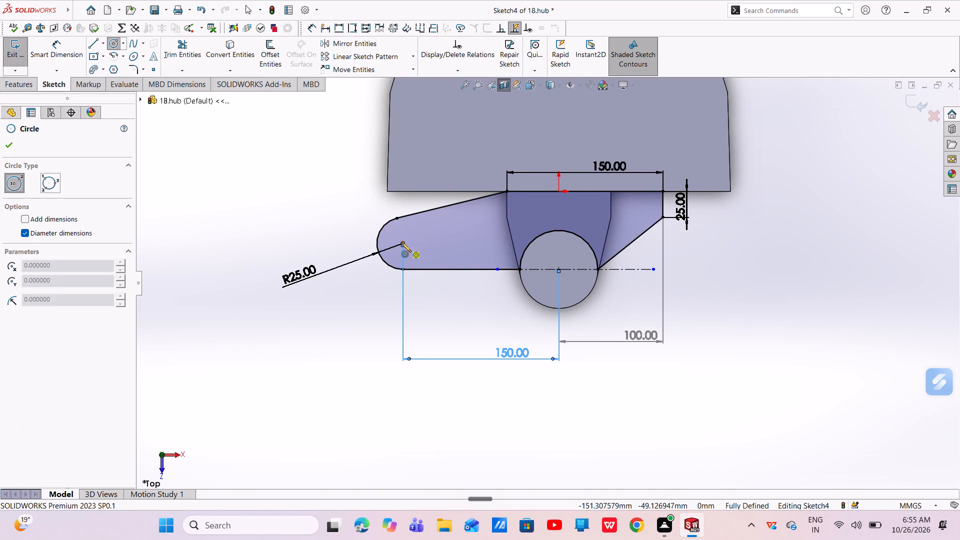
left_click(401, 242)
left_click(413, 253)
right_click(413, 253)
left_click(434, 261)
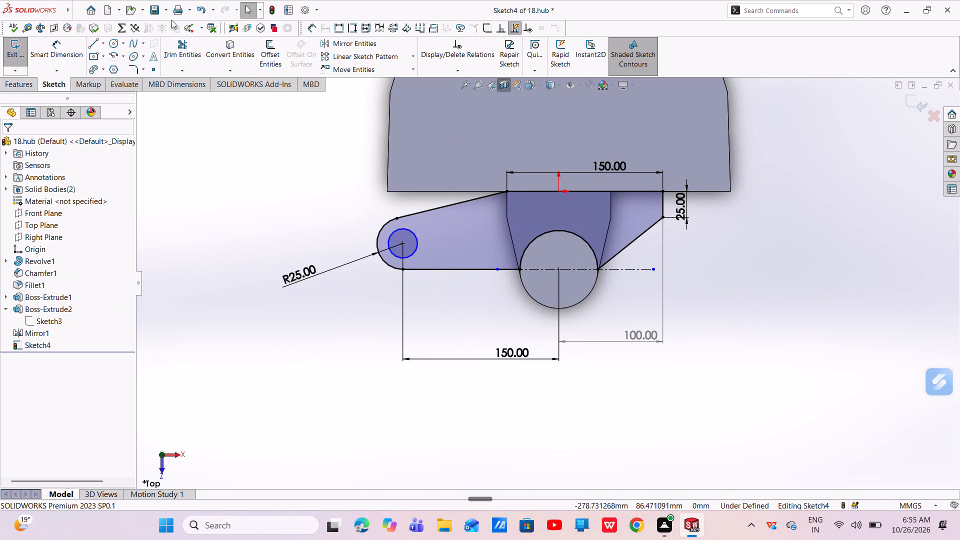
Dimension the new circle inside the lug's rounded end to a 19 mm diameter.
left_click(59, 45)
left_click(413, 251)
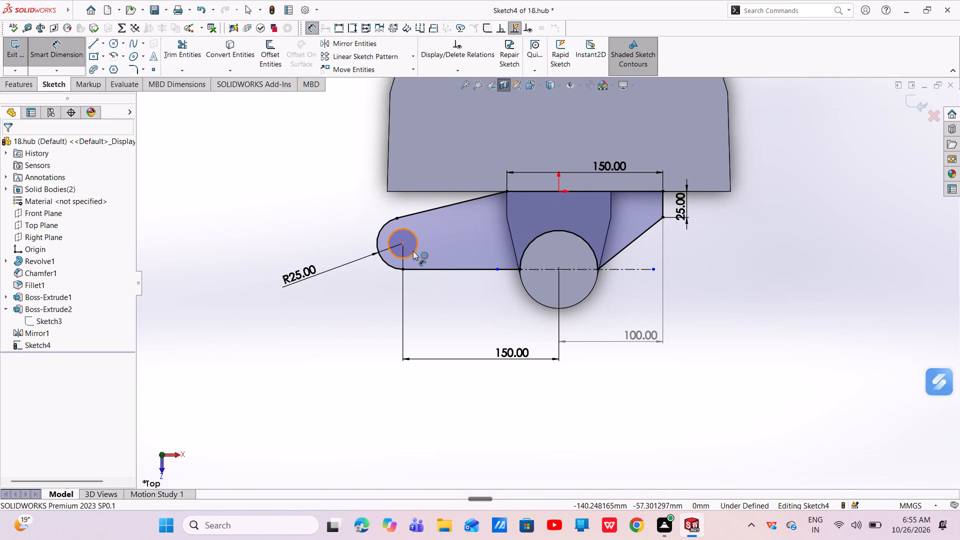
left_click(341, 312)
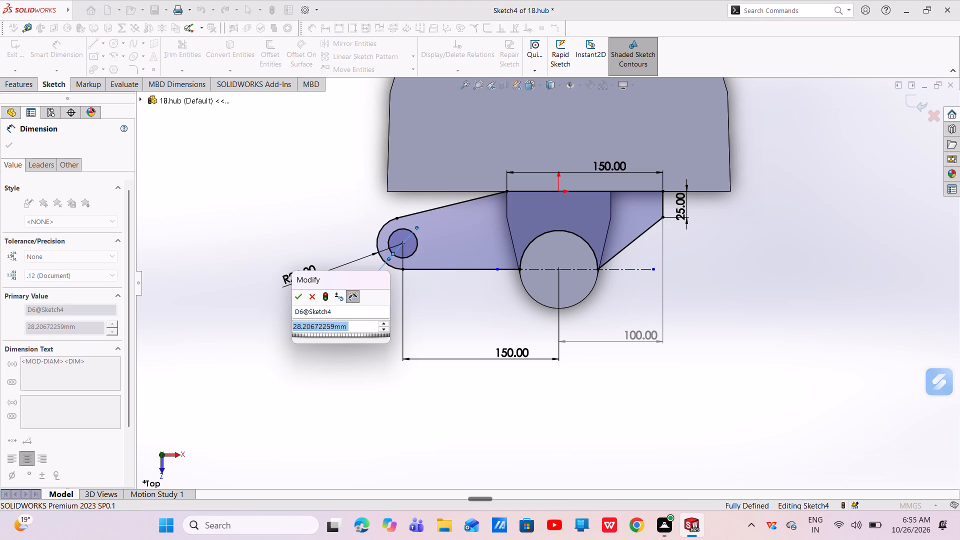
key("BackSpace")
type("19")
key("Return")
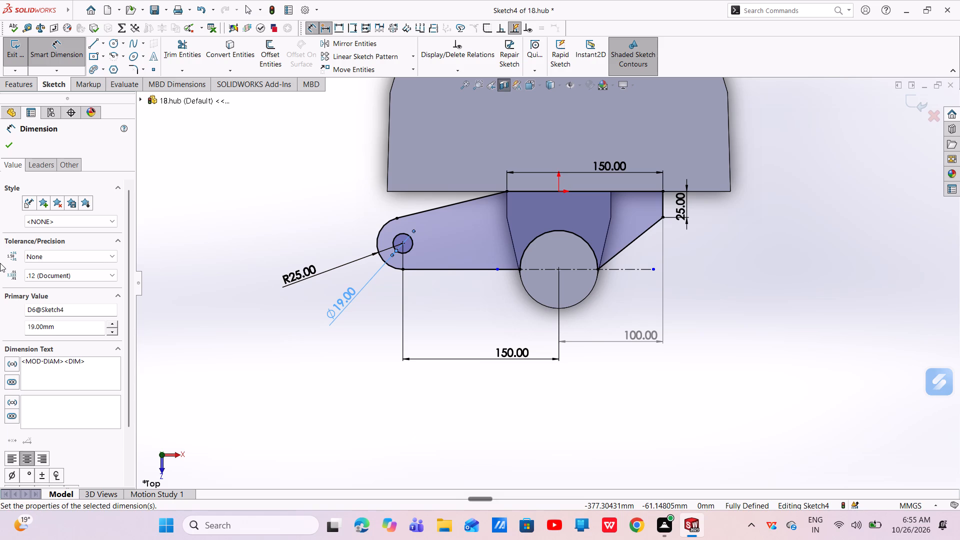
left_click(4, 149)
Extrude the lug profile 19 mm with the Mid Plane end condition, merged with the body.
left_click(4, 83)
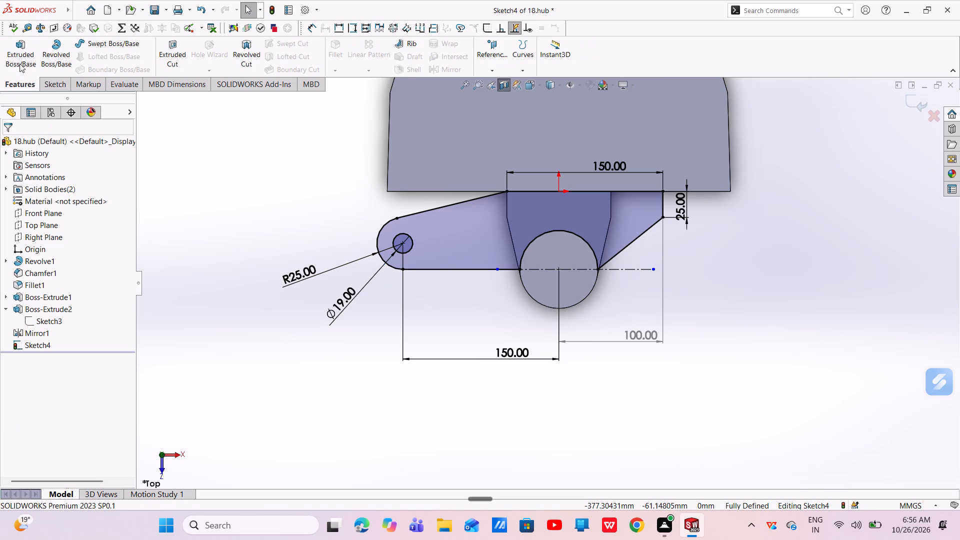
left_click(20, 62)
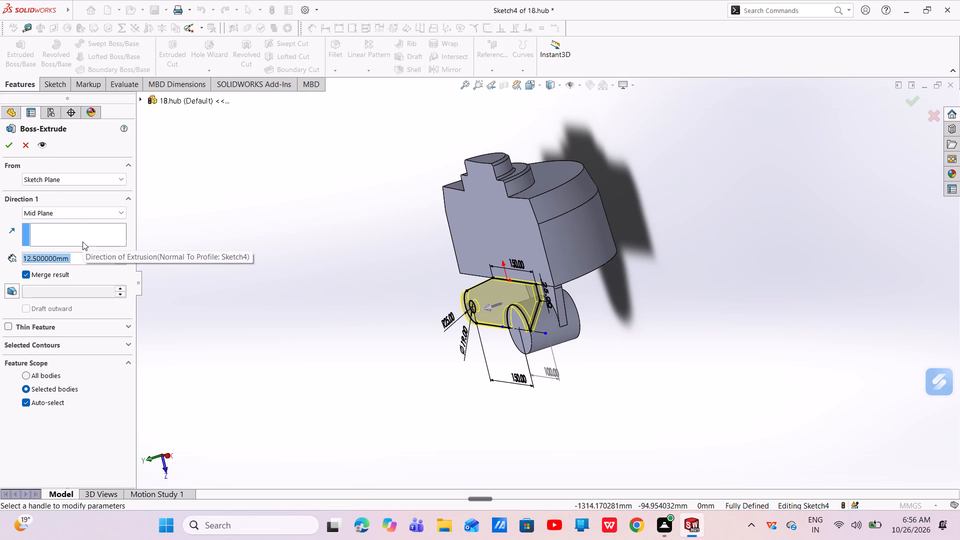
key("BackSpace")
type("19")
key("Return")
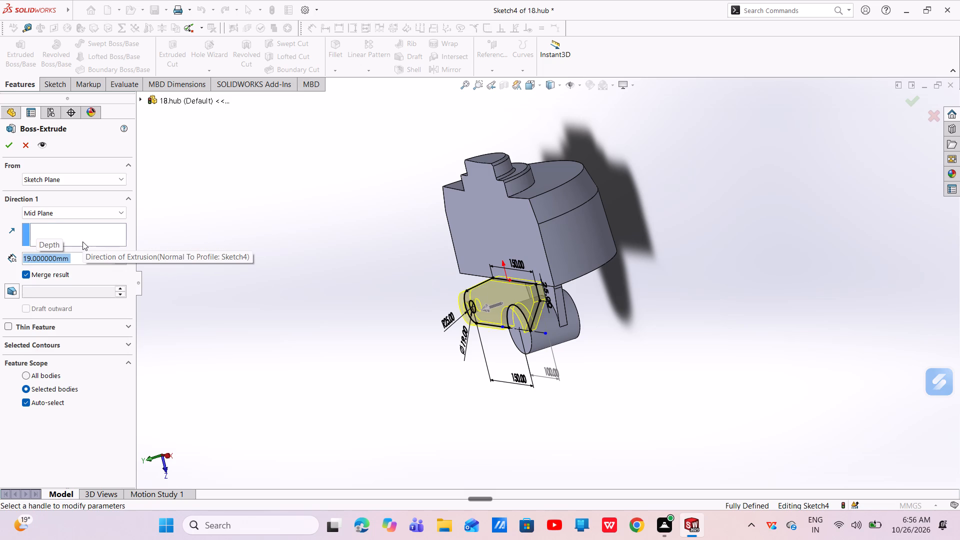
left_click(5, 148)
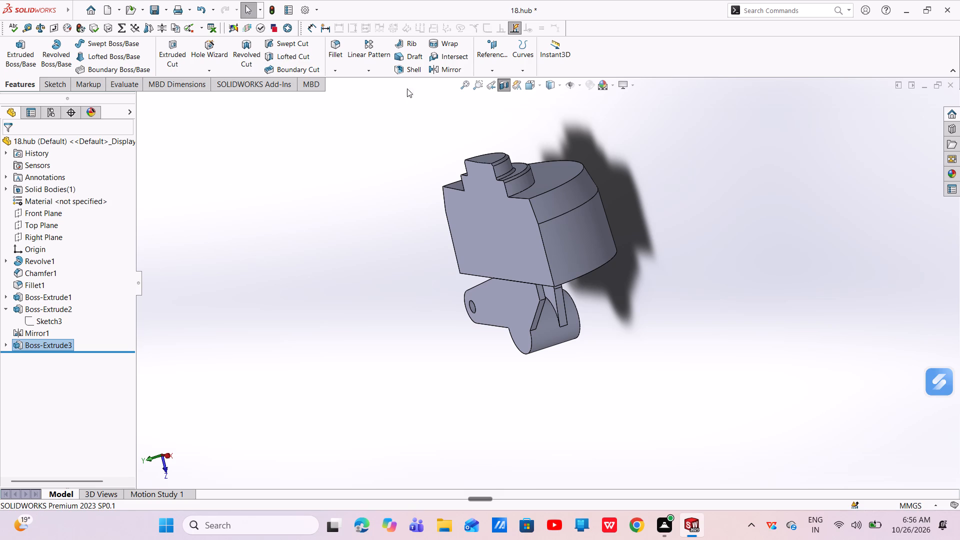
Turn off the section view of the part.
left_click(505, 87)
On the outer face of the original rib, sketch a circle about 109 mm in diameter, concentric with the cylinder.
scroll(525, 318, "down", 6)
scroll(525, 318, "up", 4)
middle_click_drag(525, 314, 666, 381)
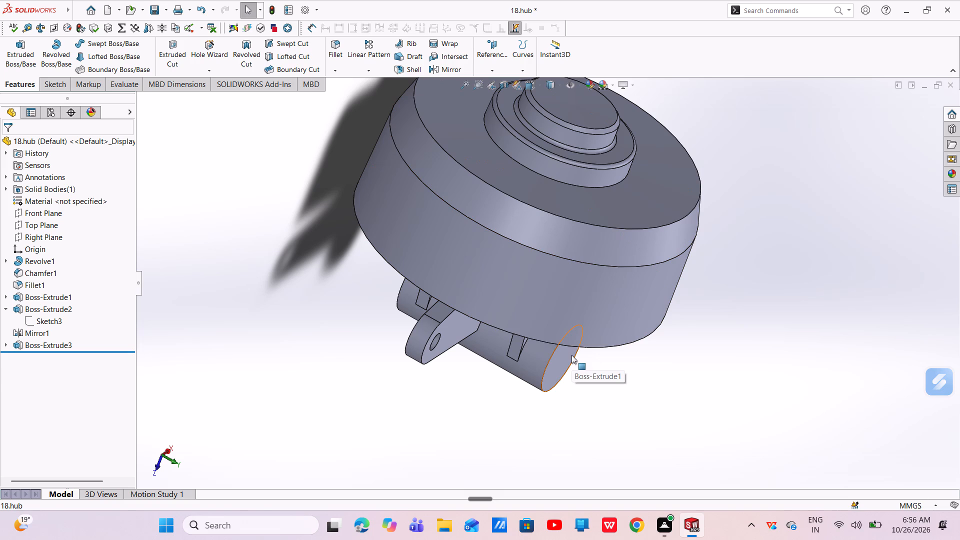
middle_click_drag(601, 375, 517, 358)
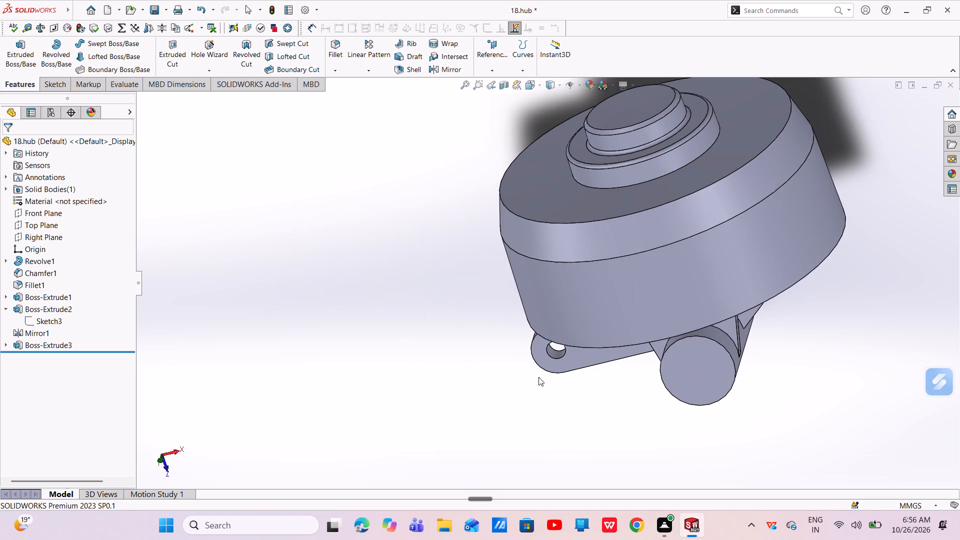
scroll(708, 355, "down", 4)
left_click(702, 268)
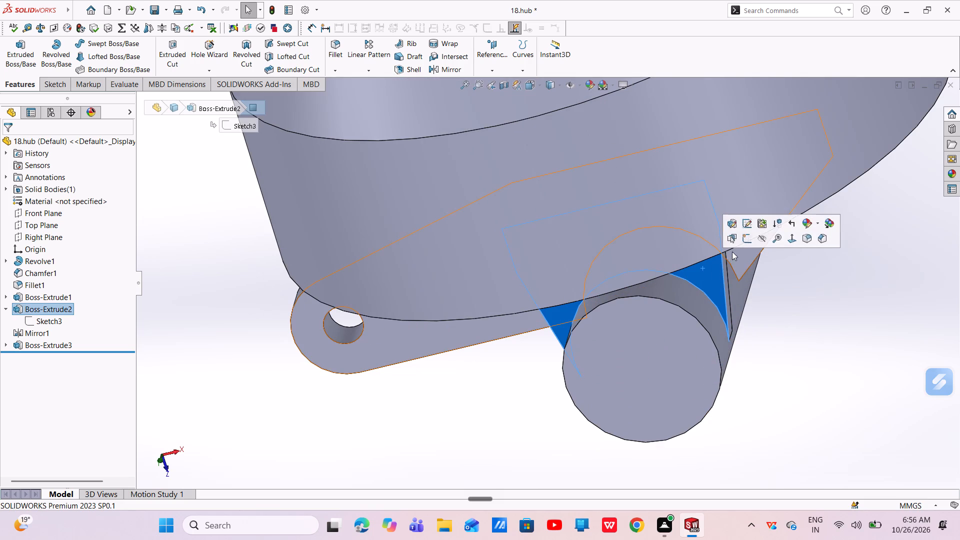
left_click(742, 241)
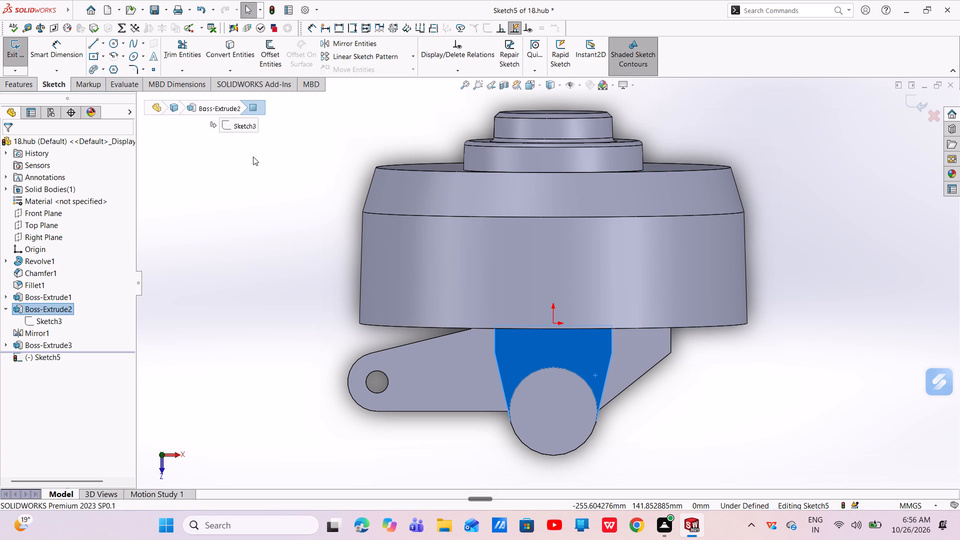
left_click(112, 41)
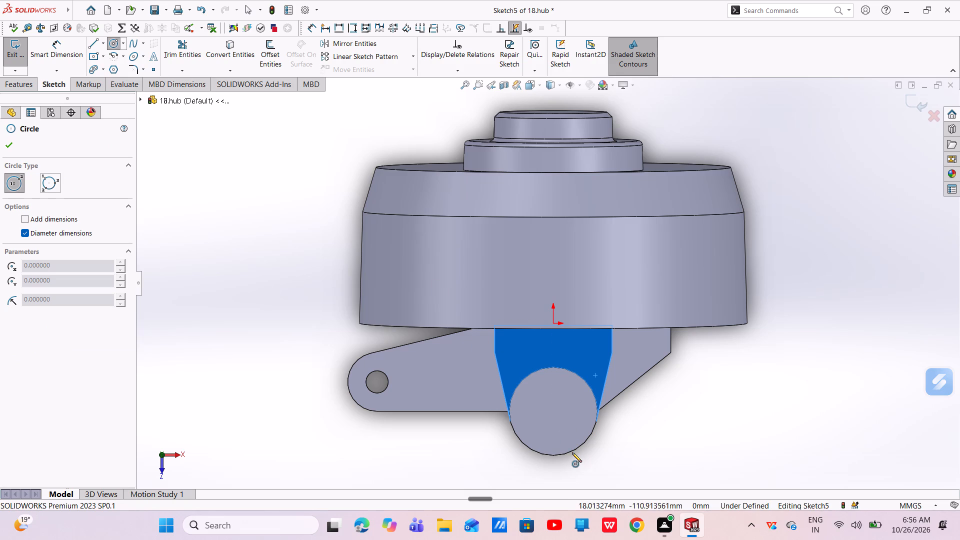
left_click(552, 411)
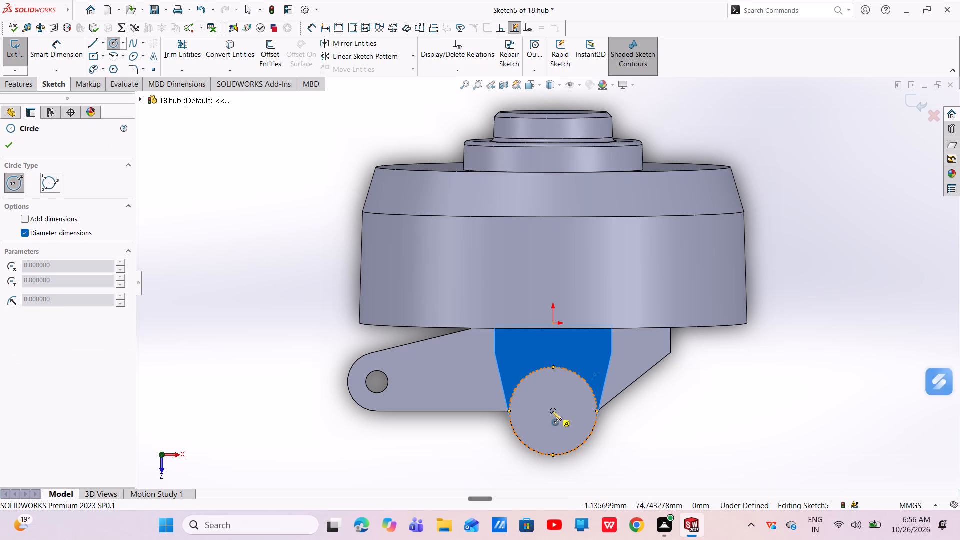
left_click(610, 440)
right_click(610, 440)
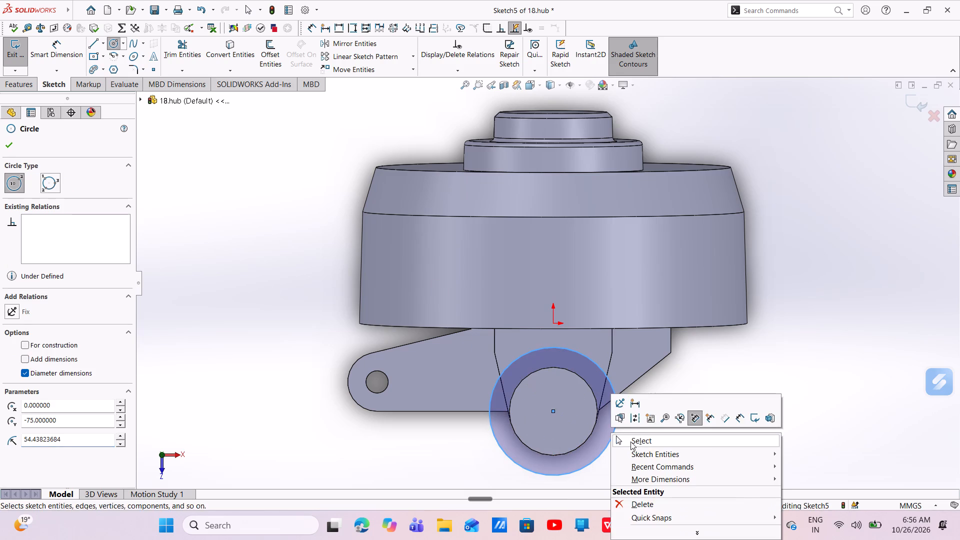
left_click(630, 441)
Dimension the circle around the cylinder to a 110 mm diameter.
left_click(63, 52)
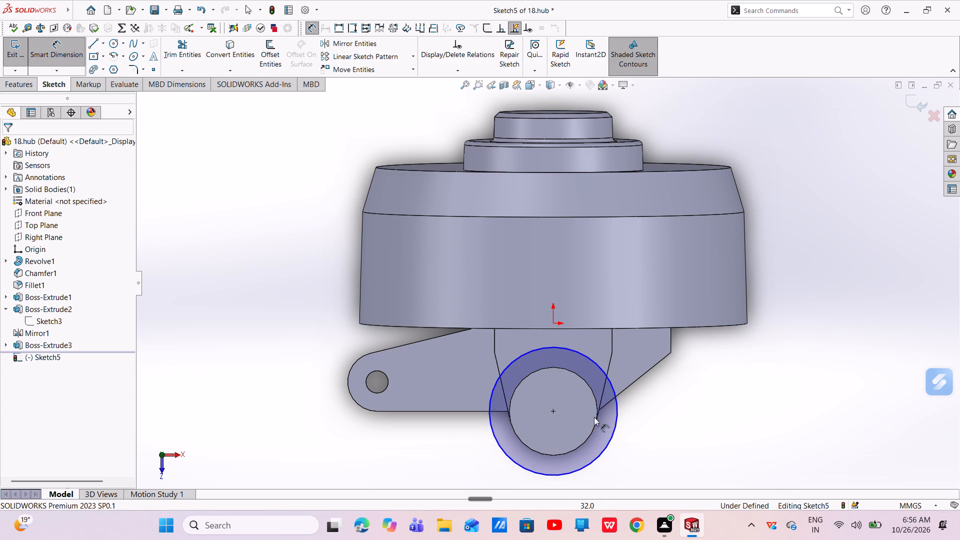
left_click(613, 435)
left_click(684, 427)
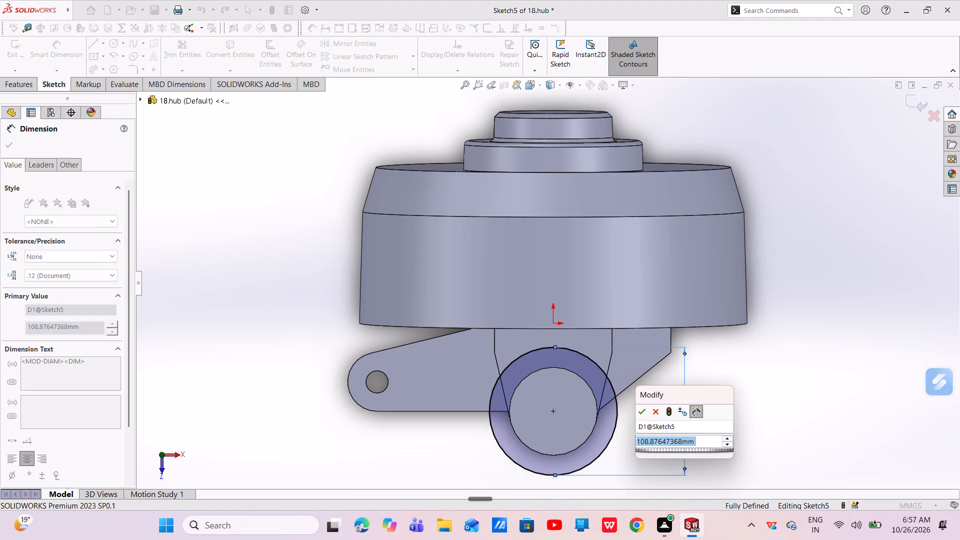
key("BackSpace")
type("110")
key("Return")
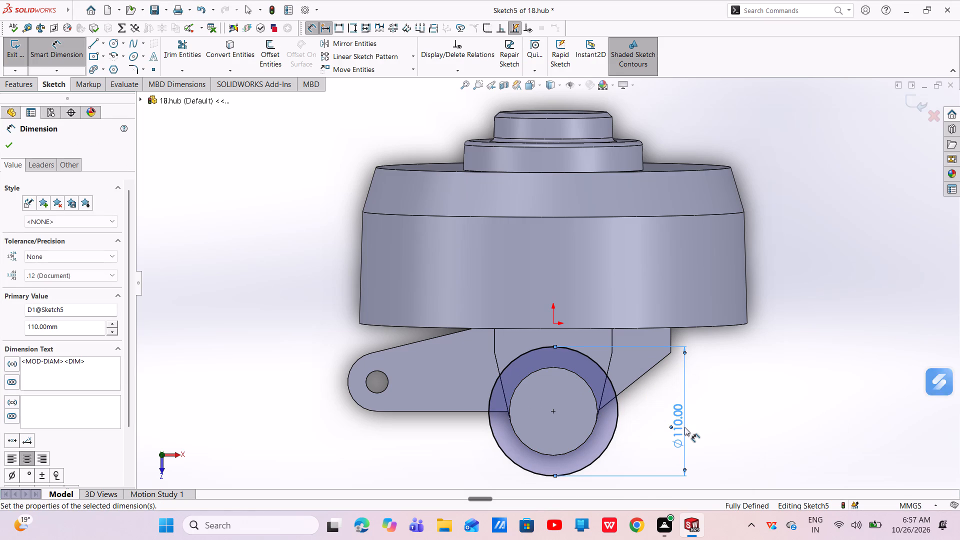
left_click(4, 145)
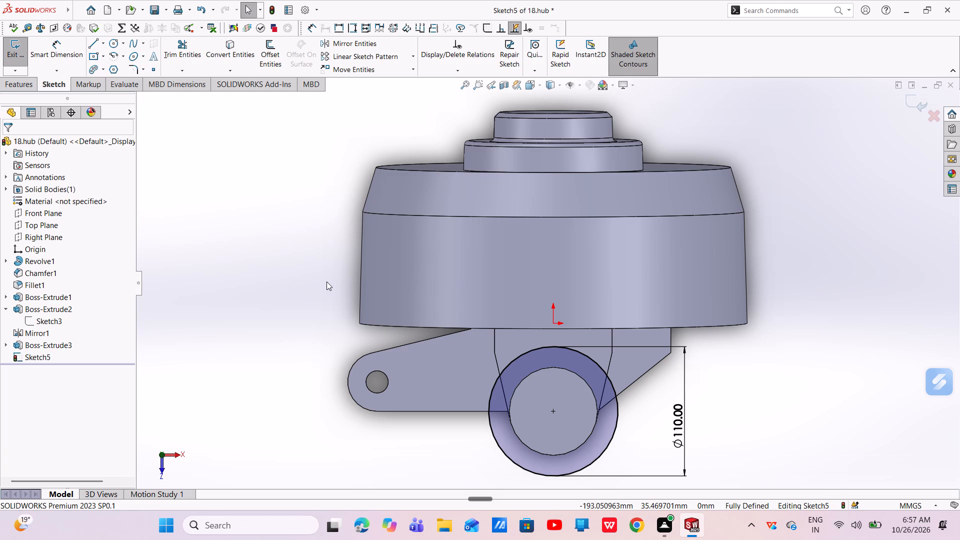
Extrude the 110 mm circle with Up To Surface, ending at the cylinder's end face and merged with the body.
left_click(19, 85)
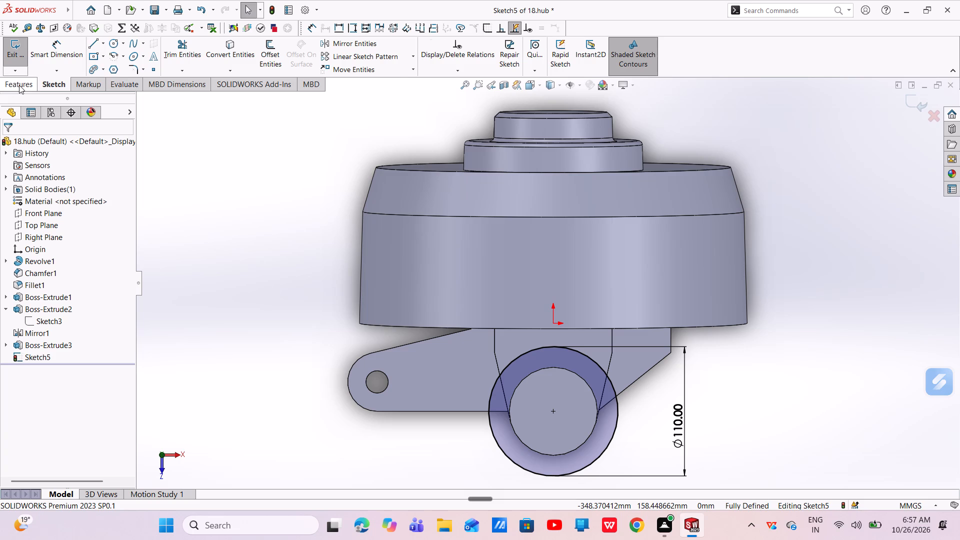
left_click(25, 67)
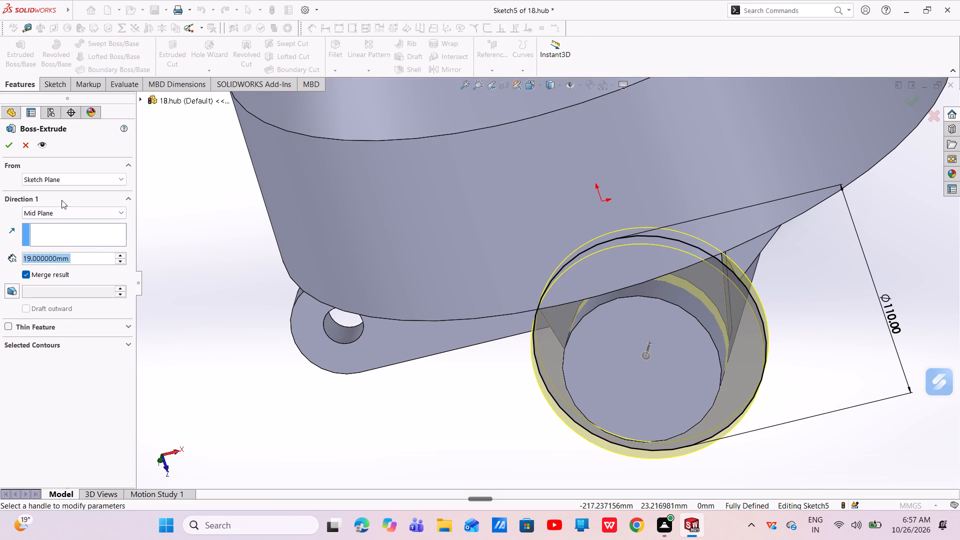
left_click(72, 215)
left_click(48, 245)
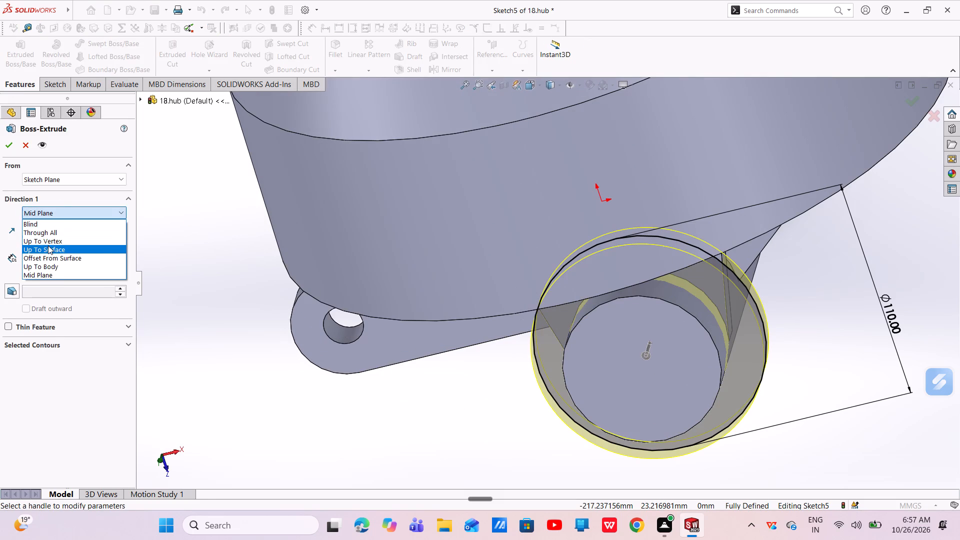
left_click(672, 385)
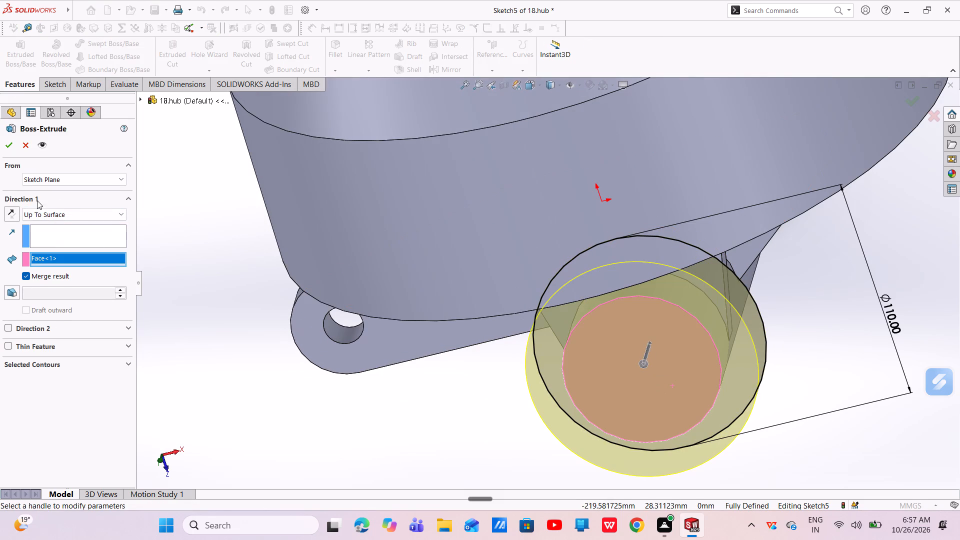
left_click(6, 142)
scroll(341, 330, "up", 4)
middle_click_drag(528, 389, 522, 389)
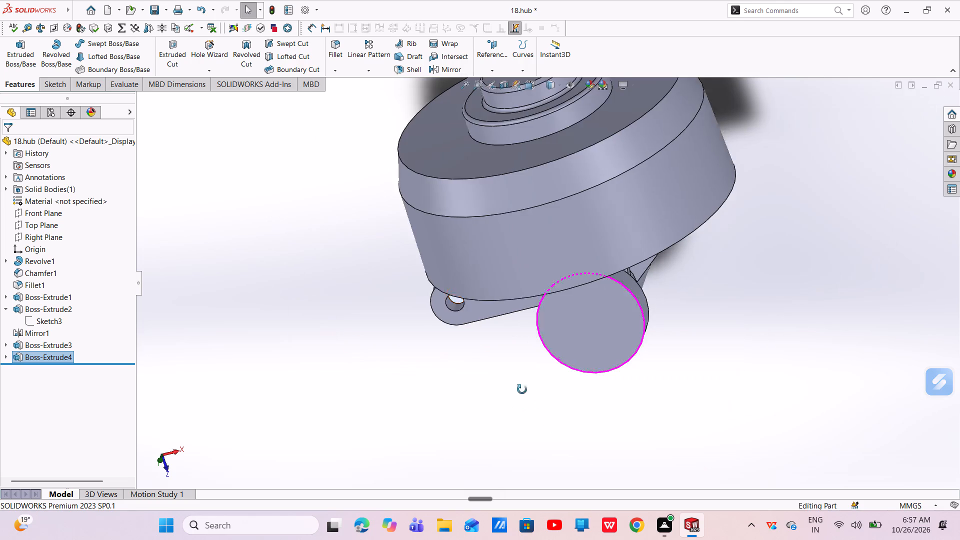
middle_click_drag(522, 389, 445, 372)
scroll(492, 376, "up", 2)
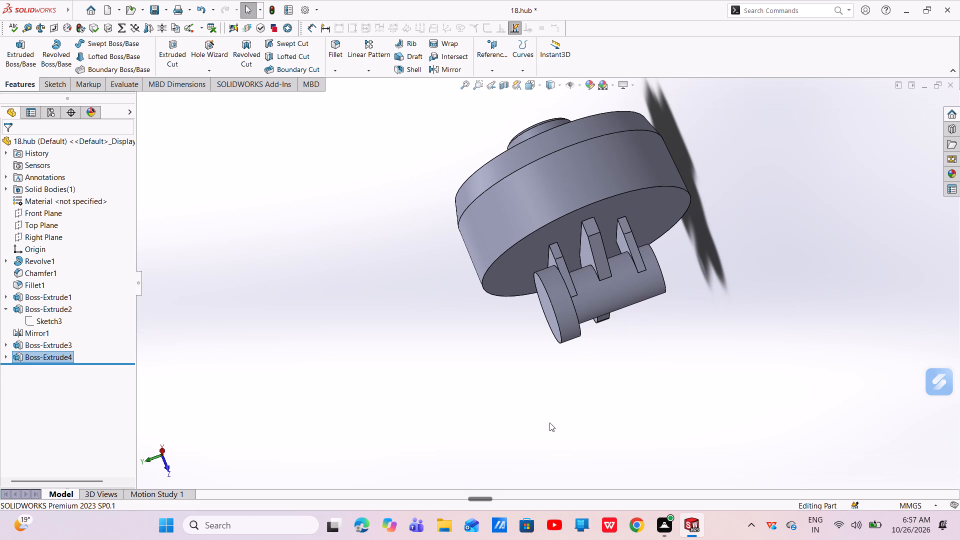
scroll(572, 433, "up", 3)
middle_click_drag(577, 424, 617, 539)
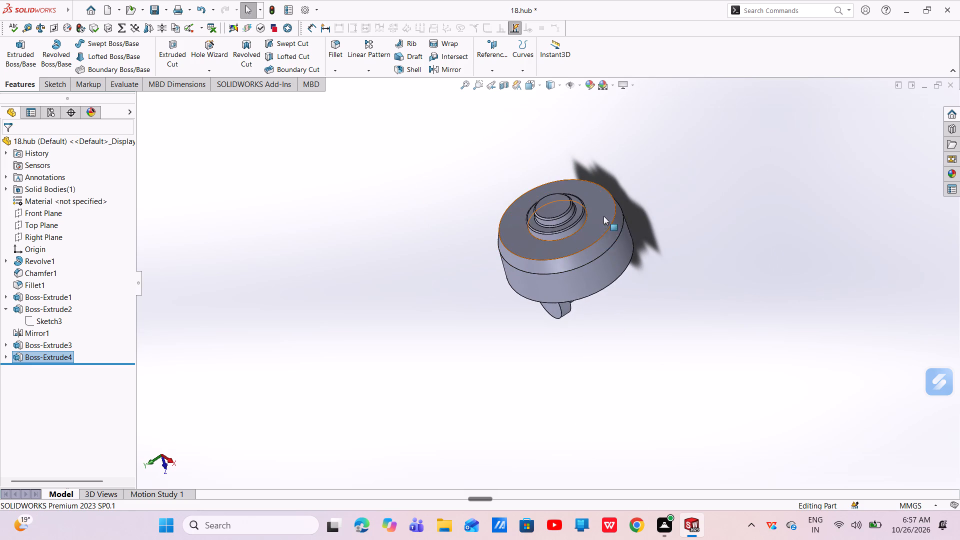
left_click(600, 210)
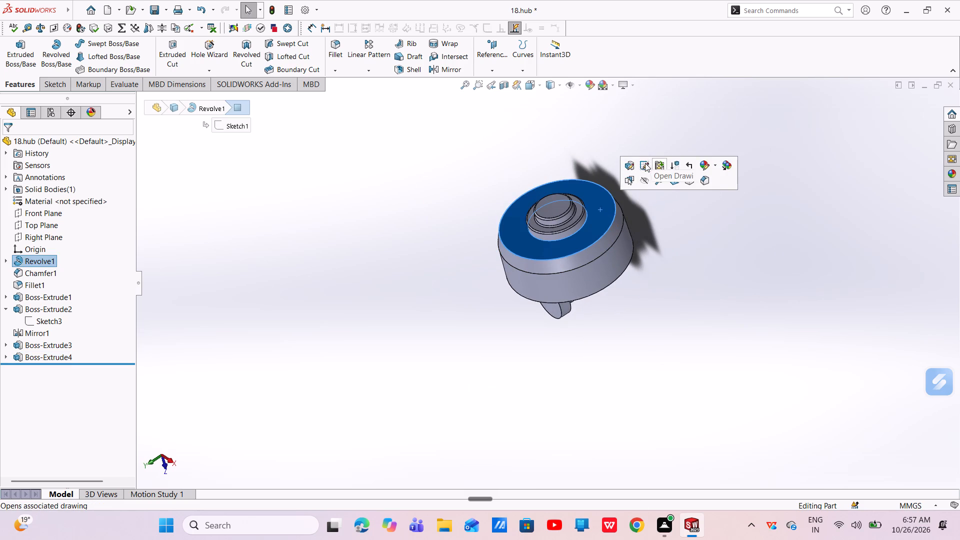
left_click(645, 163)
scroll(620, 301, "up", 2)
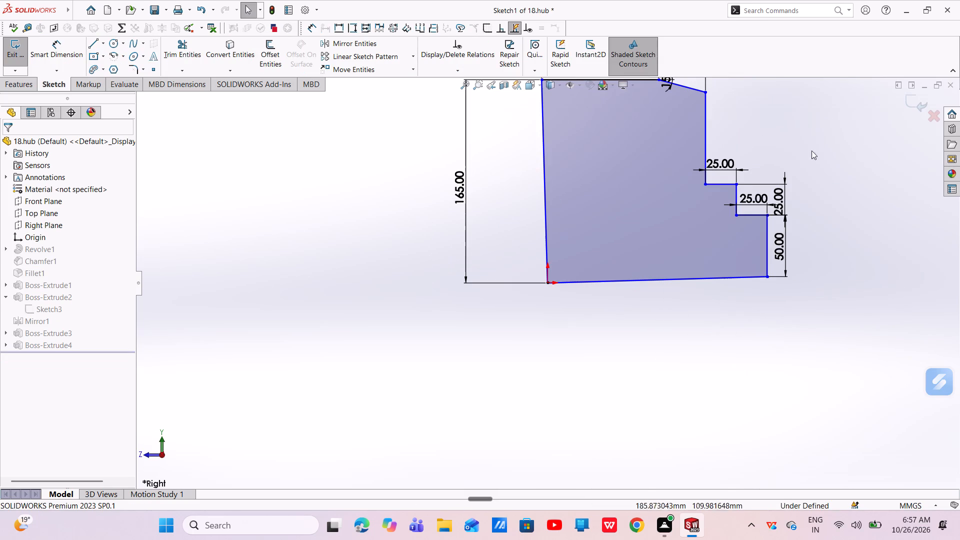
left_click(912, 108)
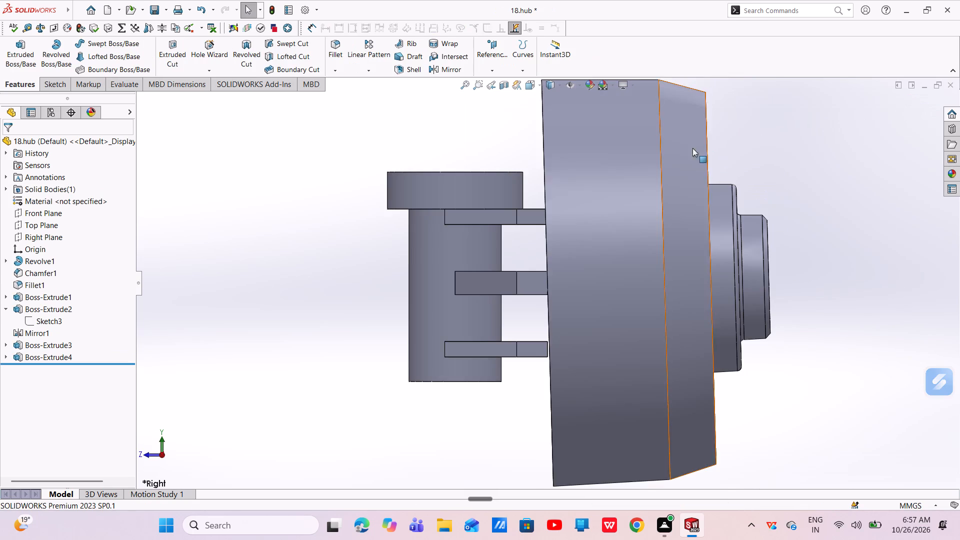
Examine the ring-shaped face around the stepped boss and the last extrusion on the hub.
middle_click_drag(663, 240, 585, 237)
left_click(758, 238)
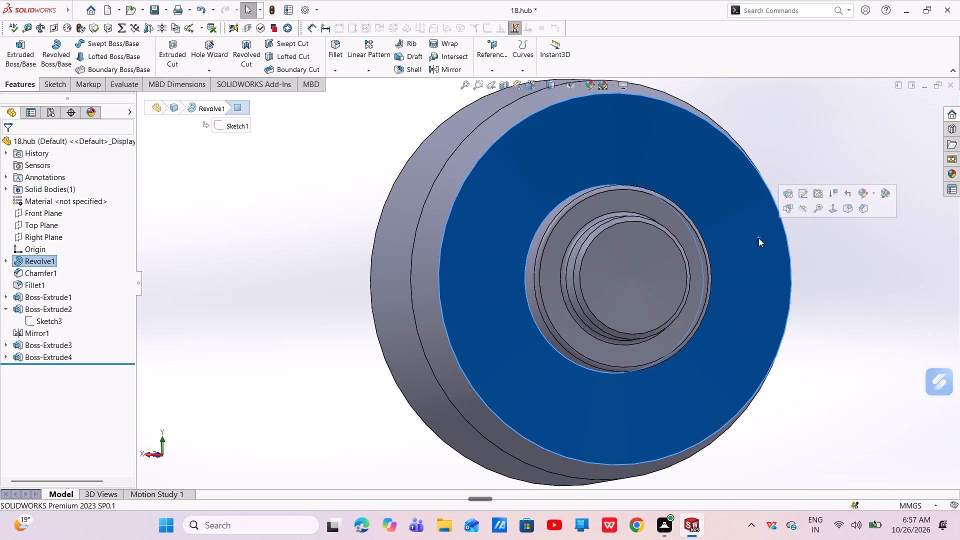
scroll(740, 272, "up", 3)
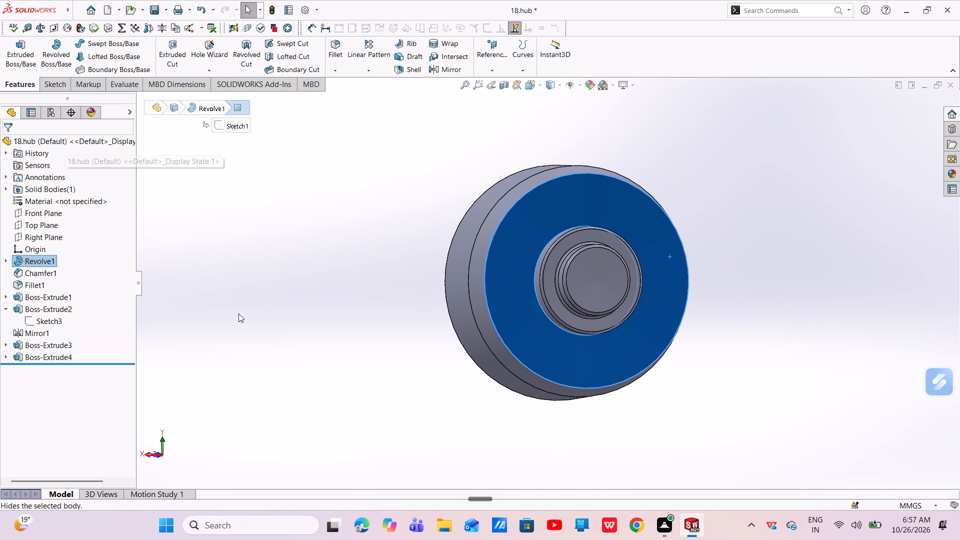
left_click(304, 374)
left_click(665, 287)
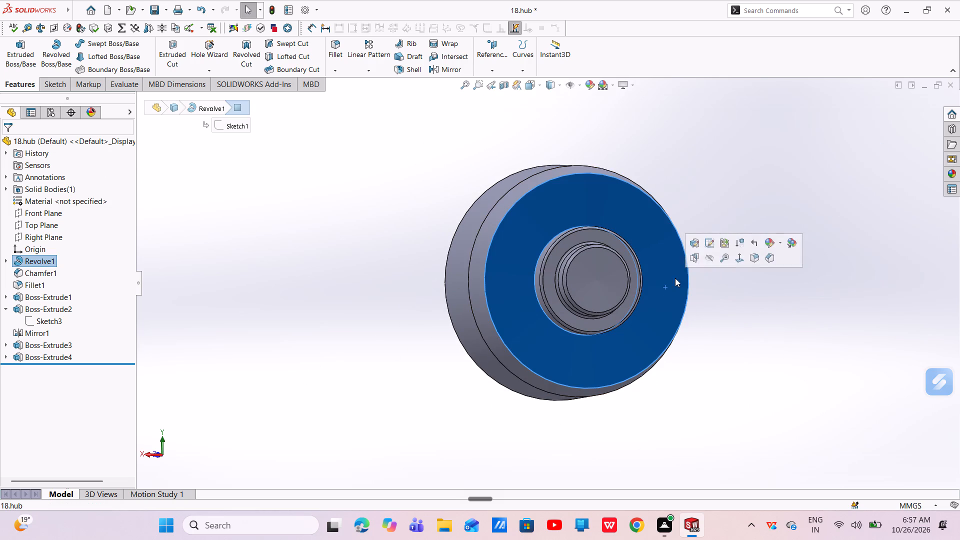
double_click(708, 309)
scroll(707, 309, "up", 4)
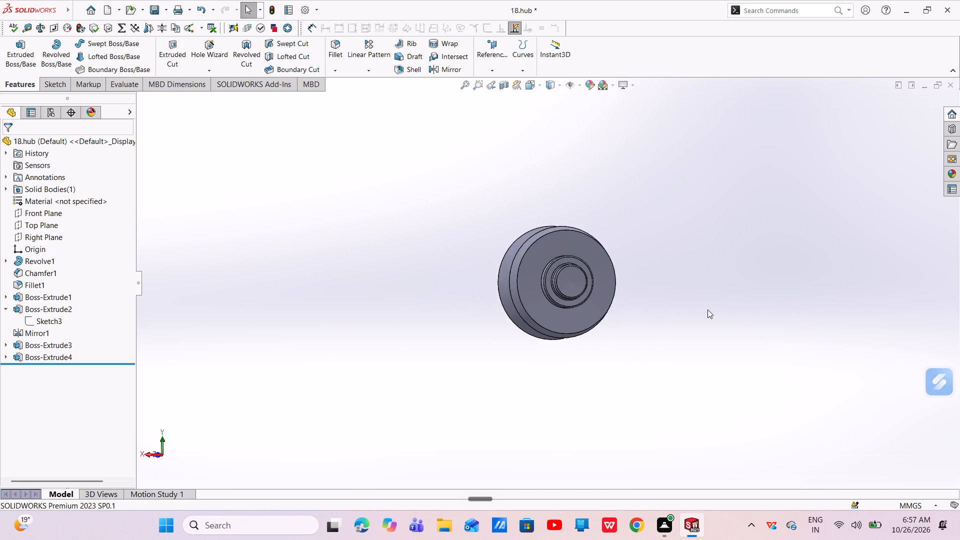
middle_click_drag(700, 309, 688, 347)
scroll(608, 251, "down", 4)
left_click(565, 278)
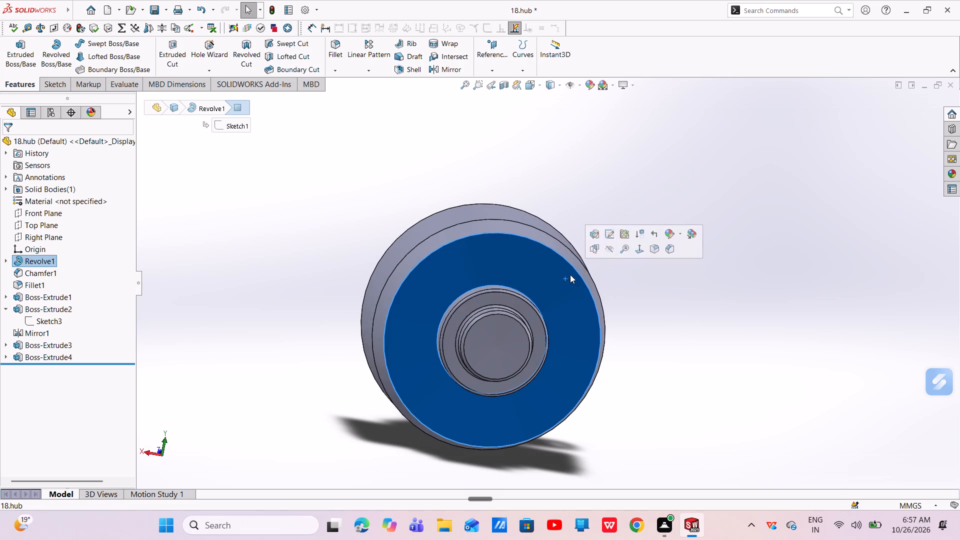
scroll(621, 357, "up", 2)
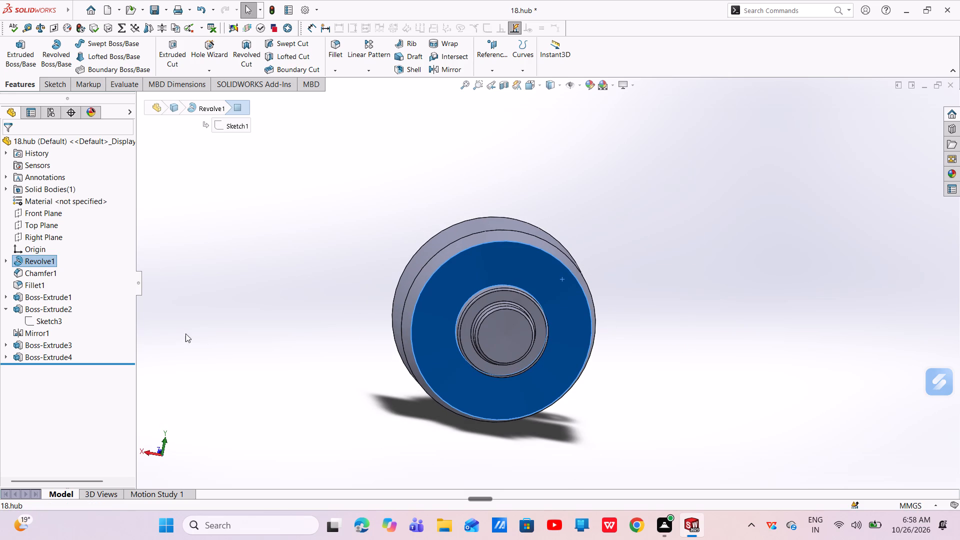
left_click(40, 363)
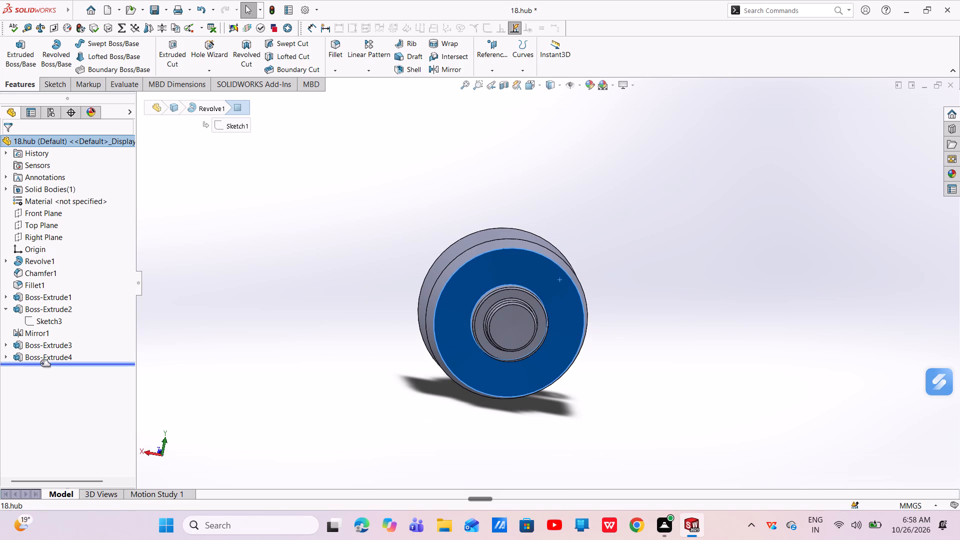
left_click(40, 363)
left_click(41, 359)
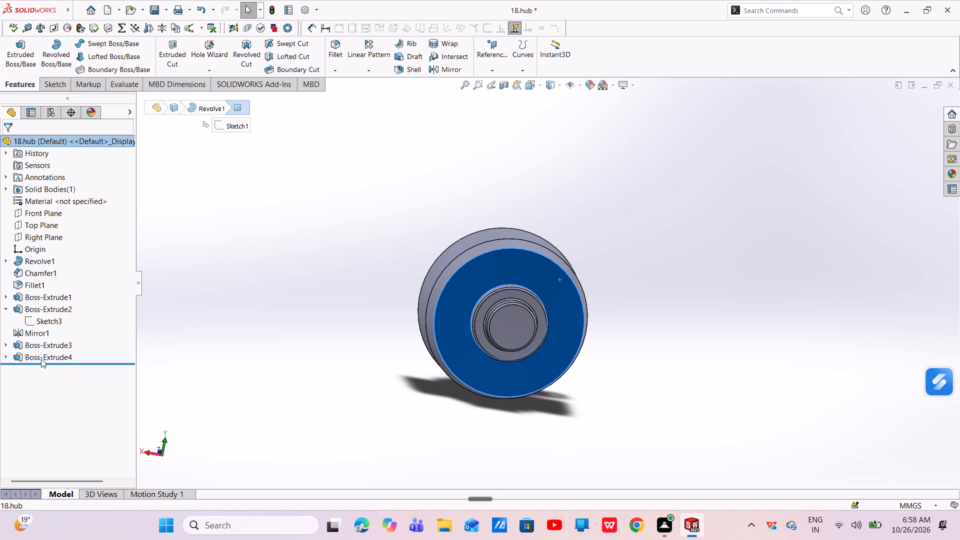
left_click(73, 370)
scroll(761, 250, "up", 4)
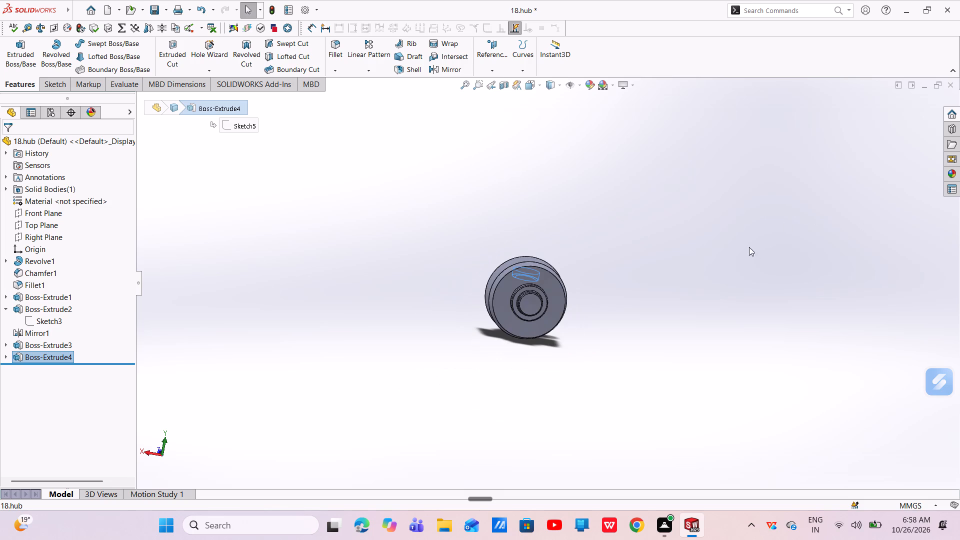
left_click(550, 295)
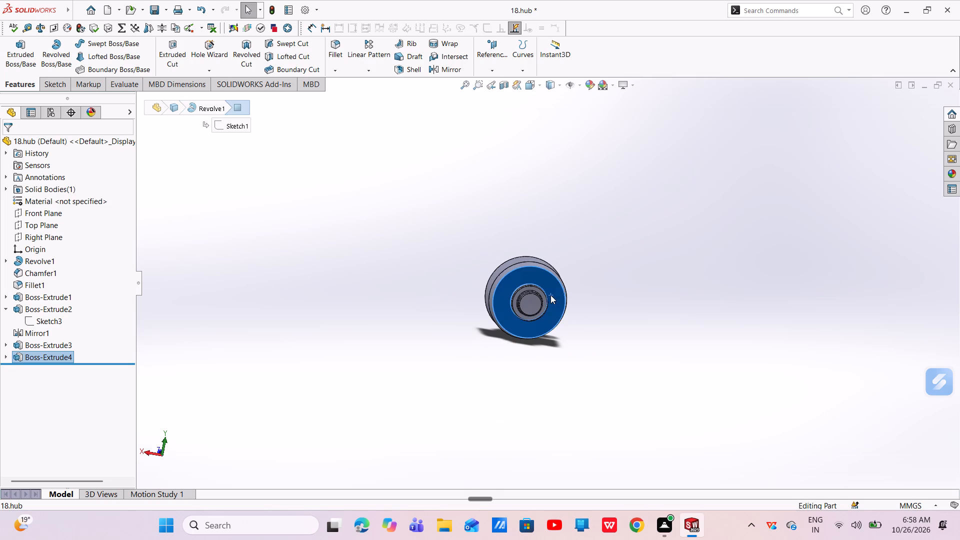
scroll(567, 279, "down", 5)
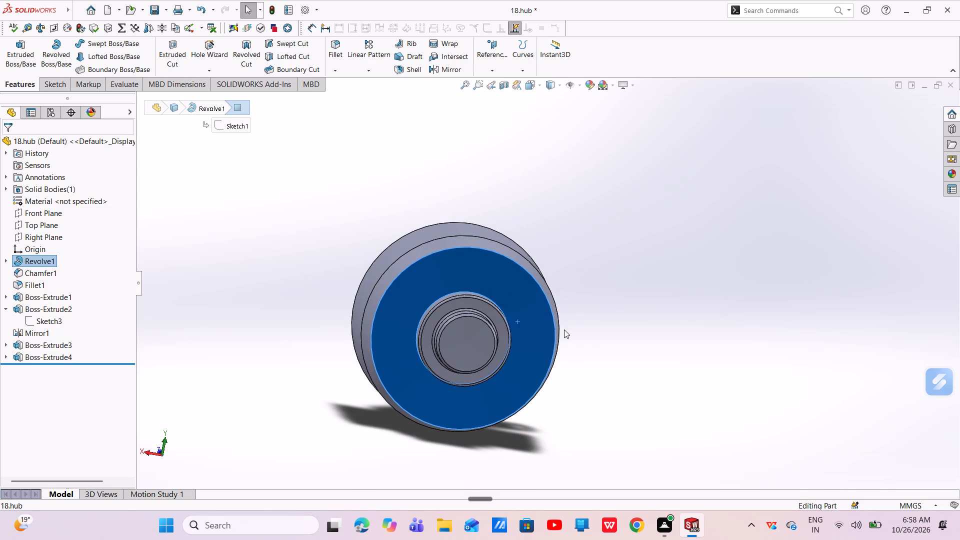
scroll(559, 331, "up", 3)
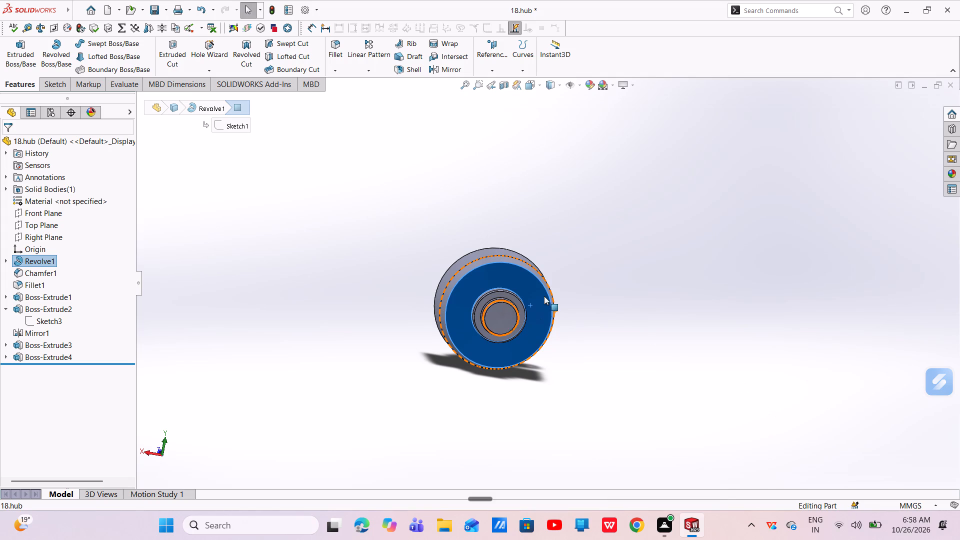
scroll(547, 303, "down", 1)
scroll(503, 248, "down", 5)
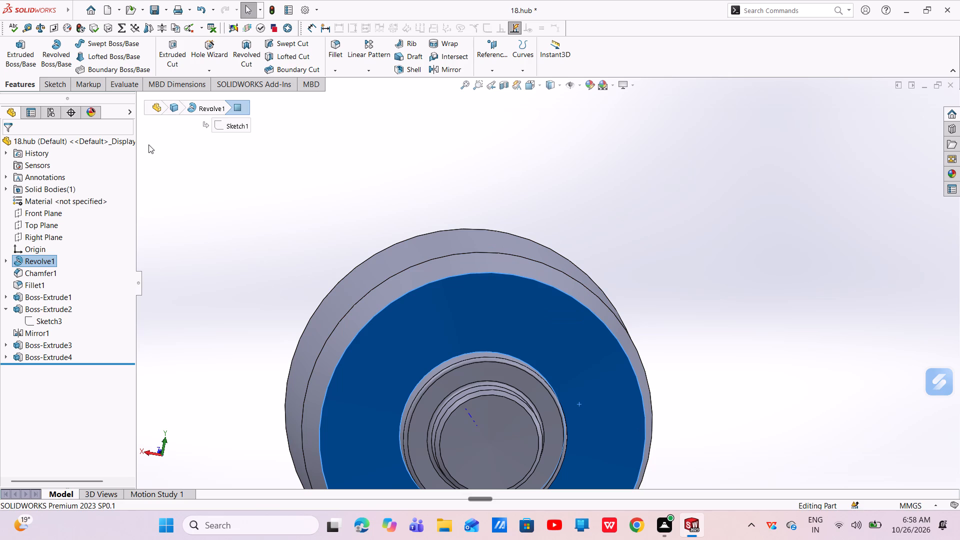
Inspect the Revolve1 feature and its sketch, which define the ring-shaped face.
left_click(5, 259)
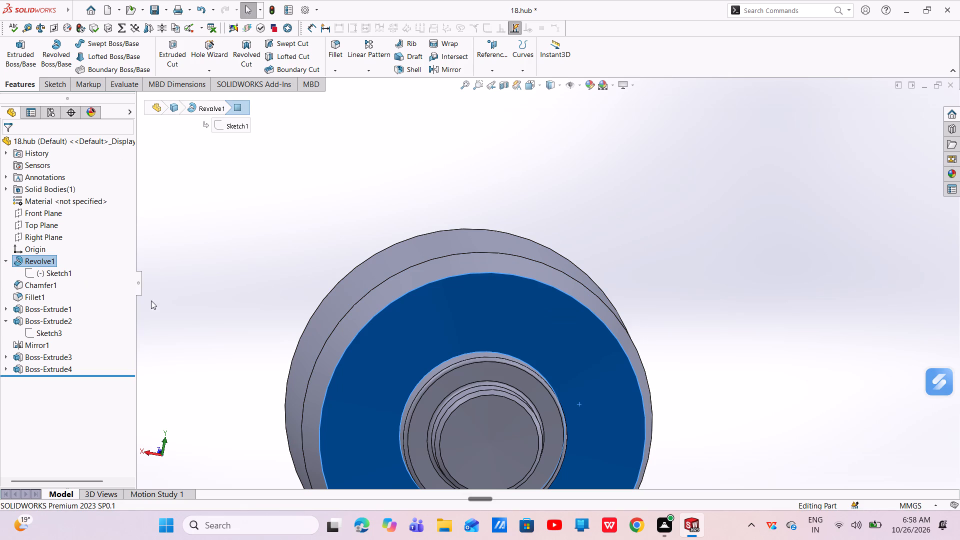
left_click(394, 354)
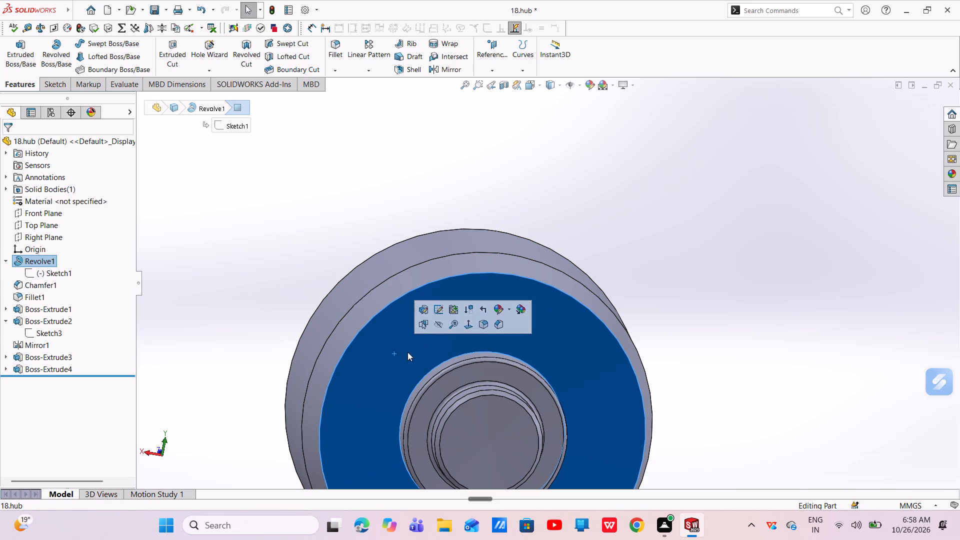
left_click(69, 271)
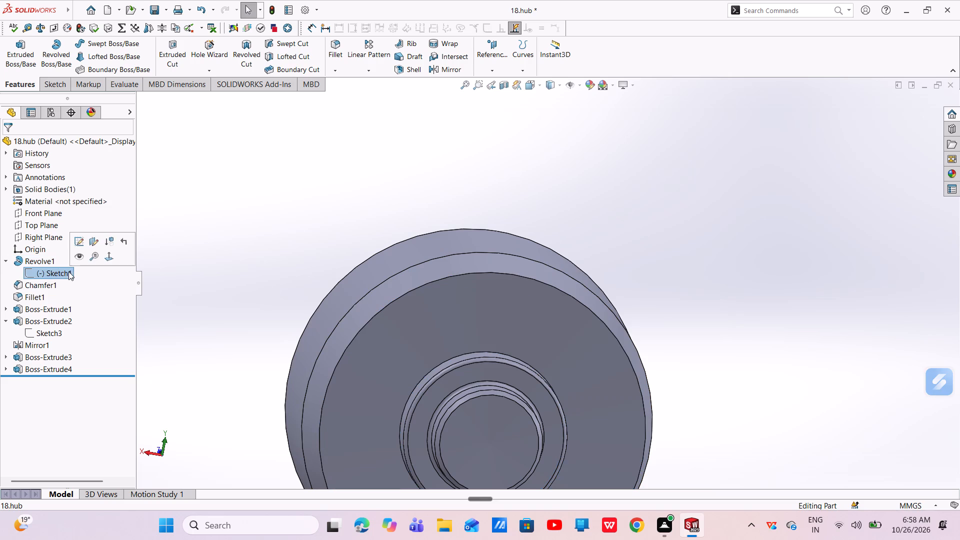
left_click(394, 351)
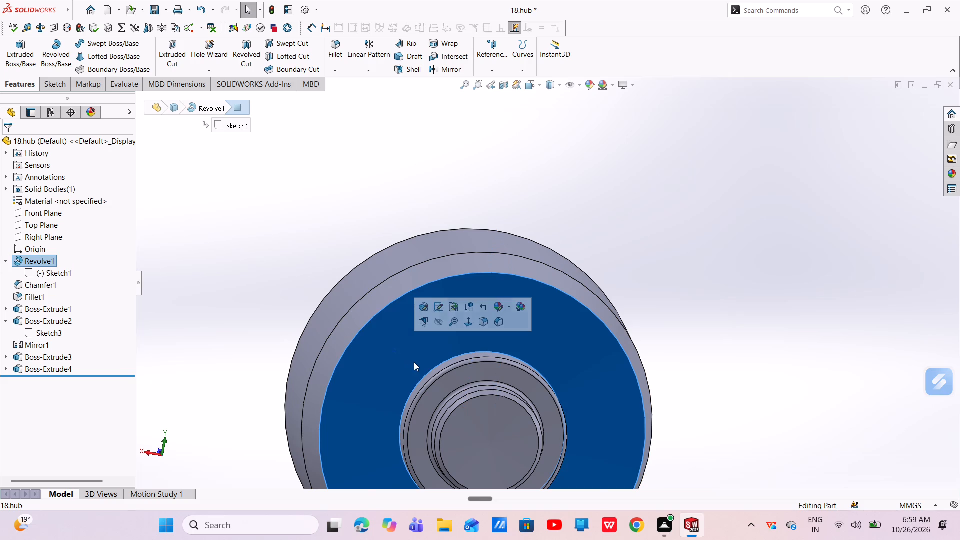
scroll(415, 363, "up", 4)
left_click(307, 327)
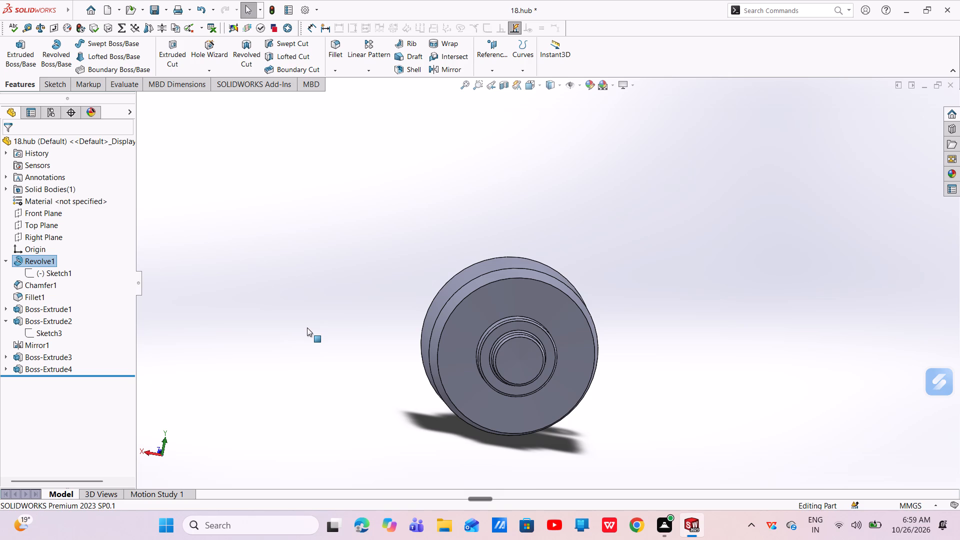
left_click(40, 261)
right_click(40, 261)
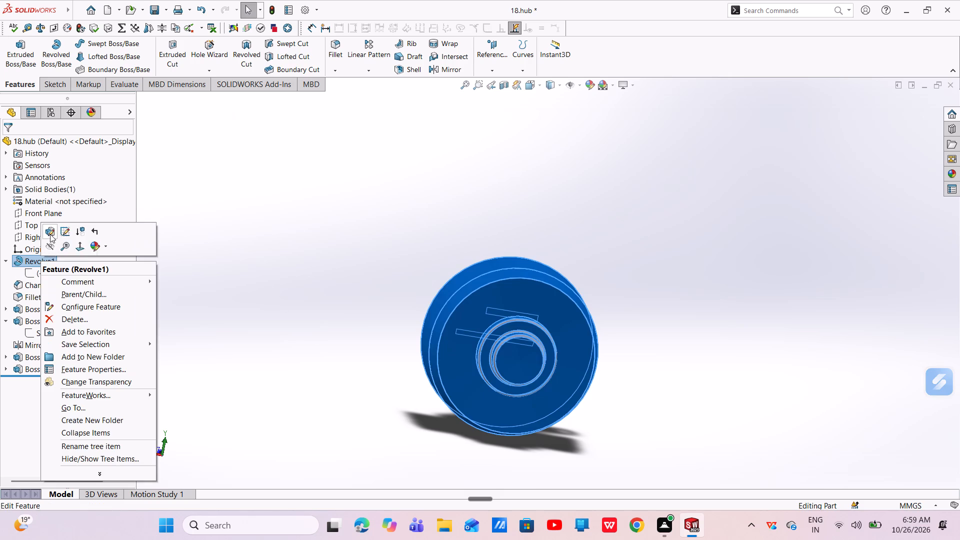
left_click(317, 253)
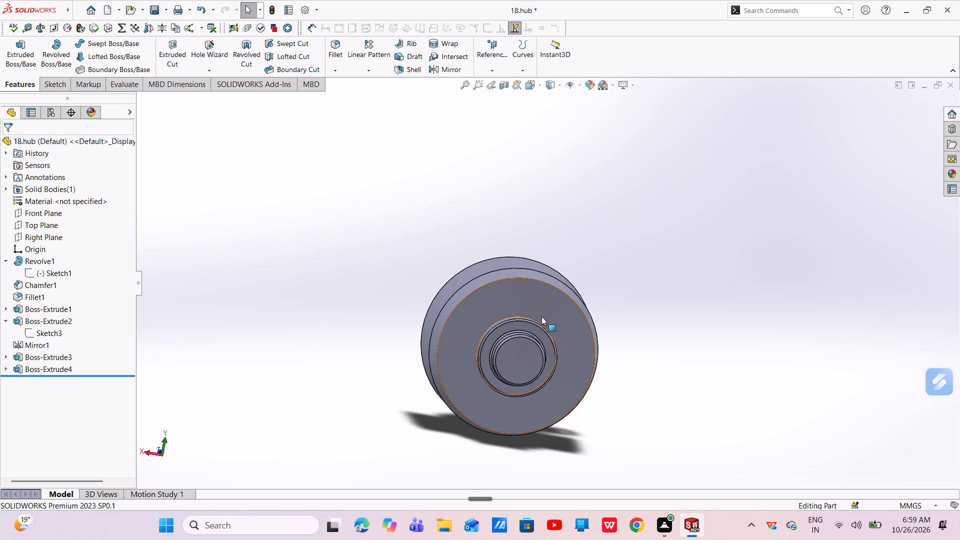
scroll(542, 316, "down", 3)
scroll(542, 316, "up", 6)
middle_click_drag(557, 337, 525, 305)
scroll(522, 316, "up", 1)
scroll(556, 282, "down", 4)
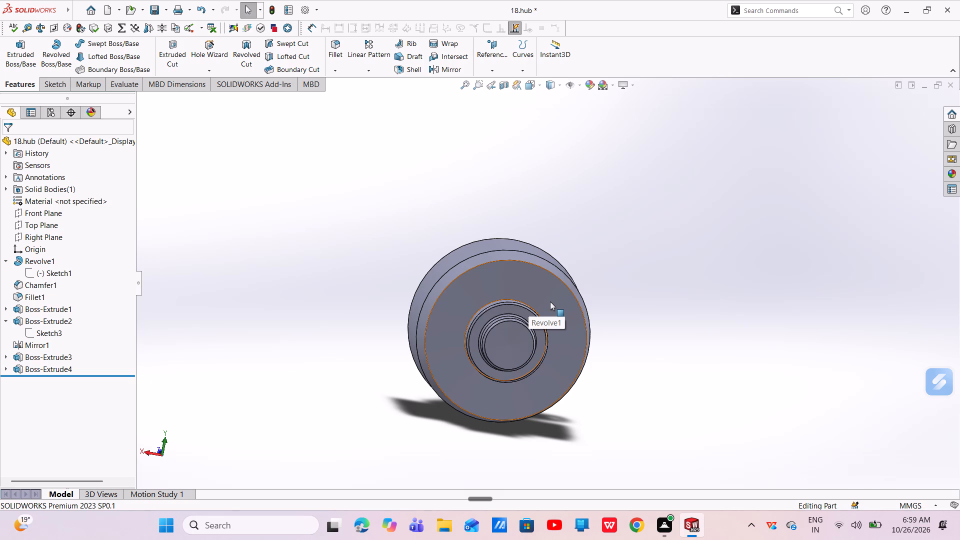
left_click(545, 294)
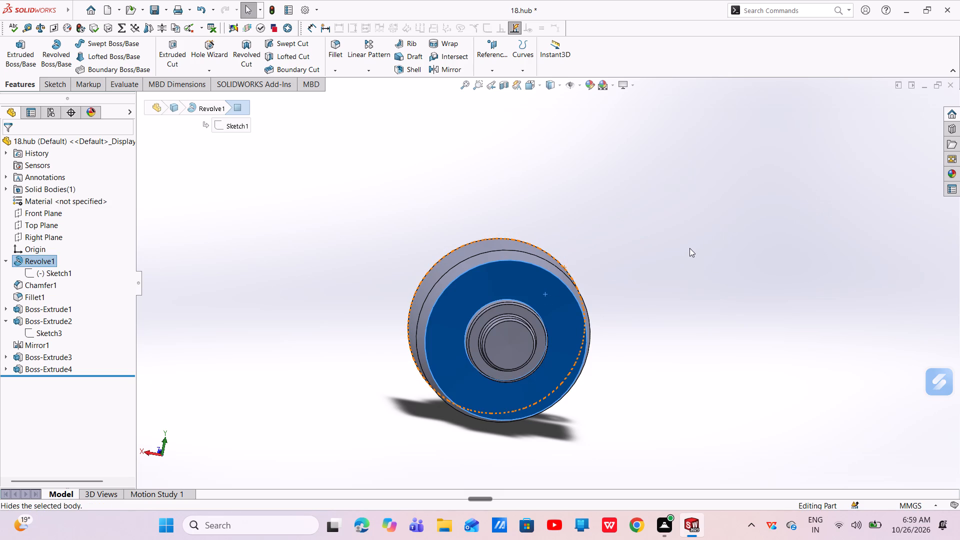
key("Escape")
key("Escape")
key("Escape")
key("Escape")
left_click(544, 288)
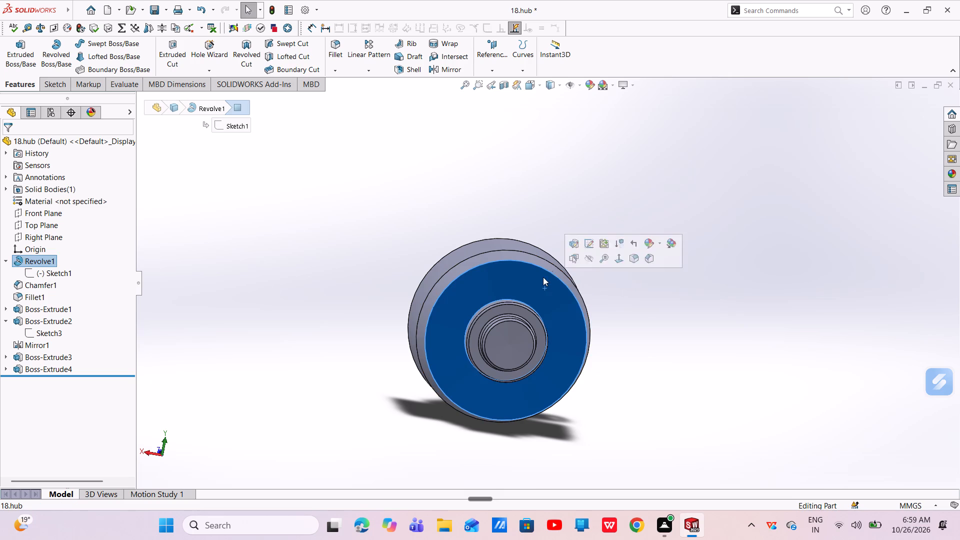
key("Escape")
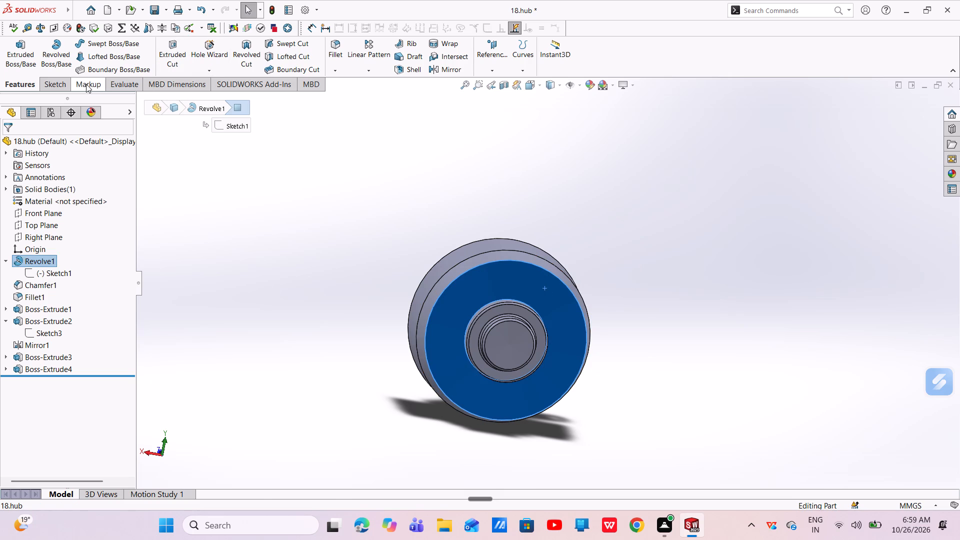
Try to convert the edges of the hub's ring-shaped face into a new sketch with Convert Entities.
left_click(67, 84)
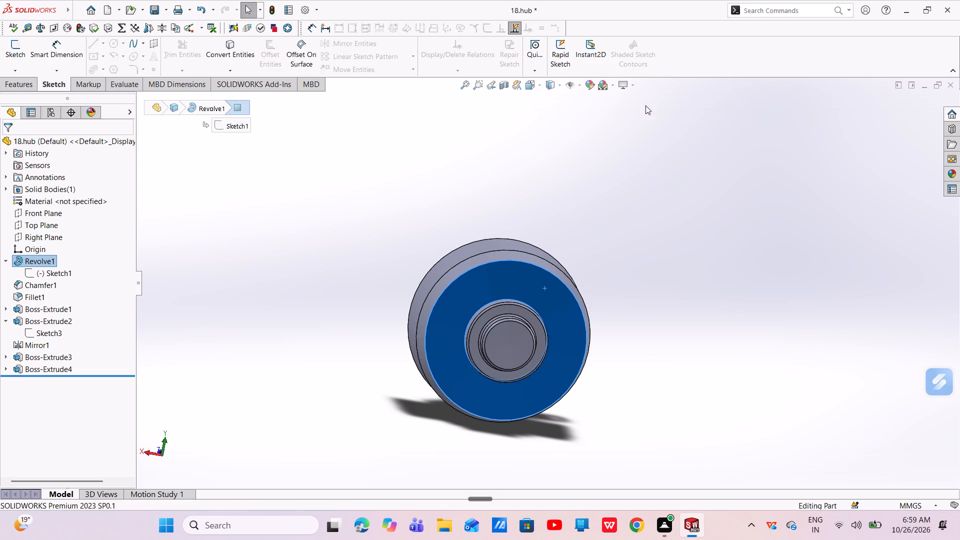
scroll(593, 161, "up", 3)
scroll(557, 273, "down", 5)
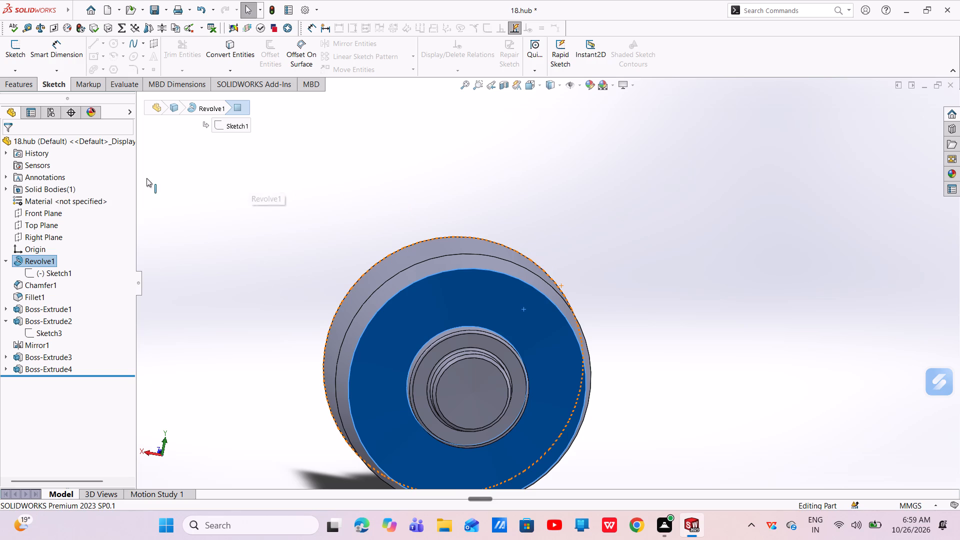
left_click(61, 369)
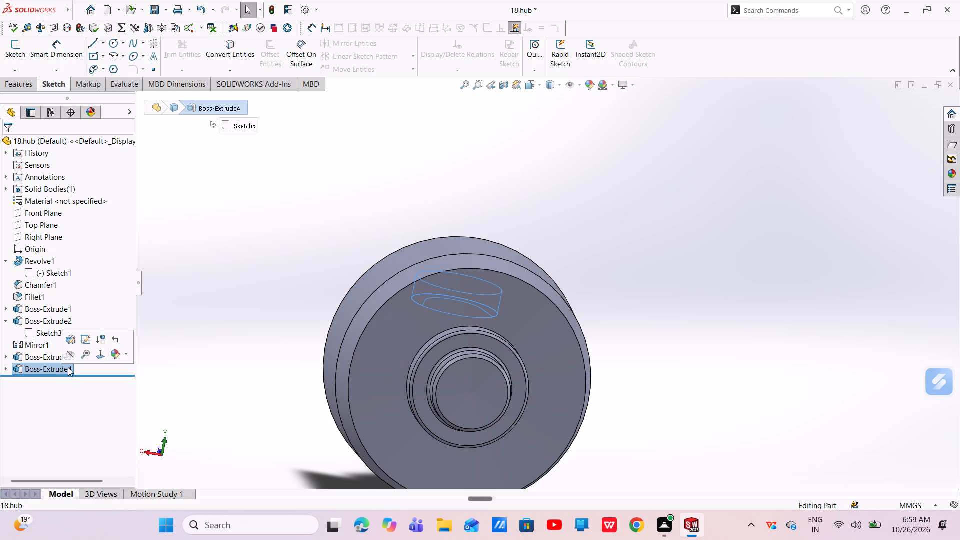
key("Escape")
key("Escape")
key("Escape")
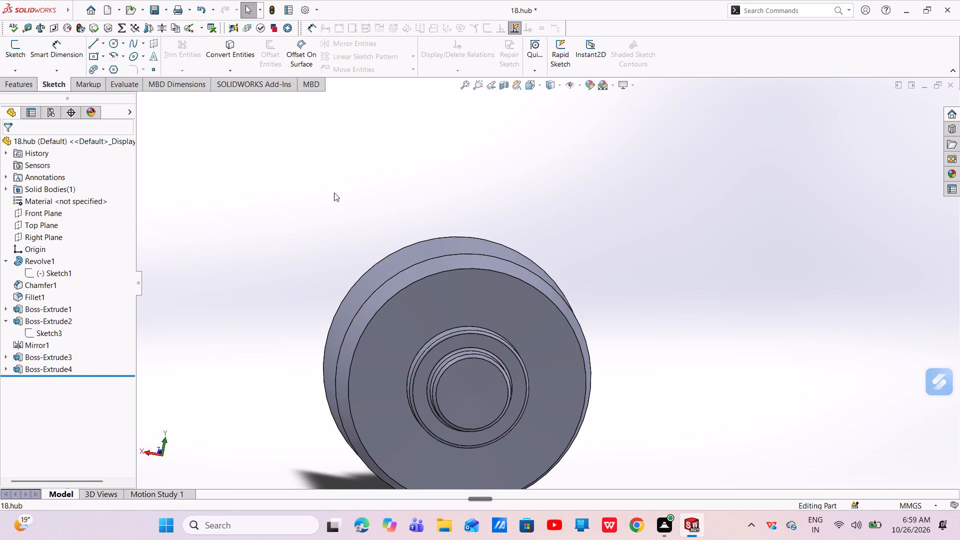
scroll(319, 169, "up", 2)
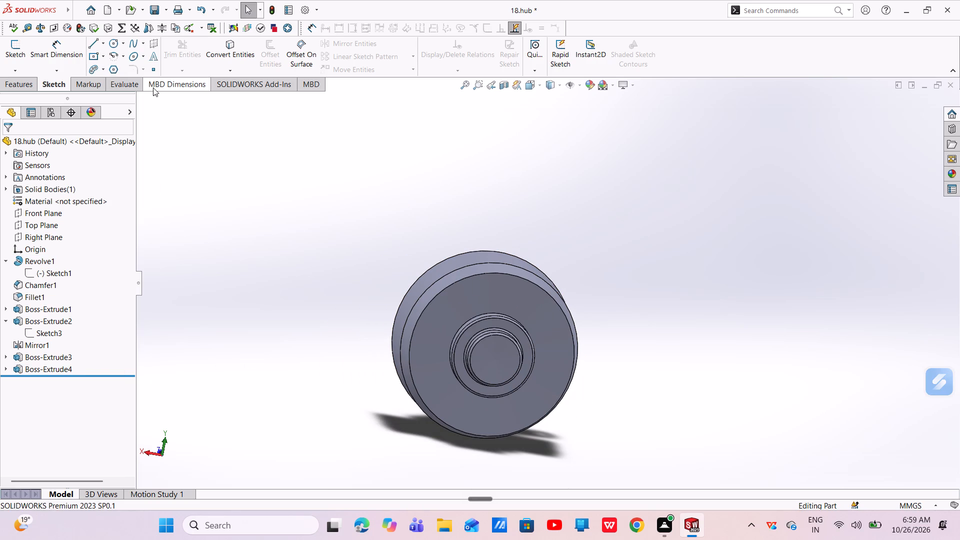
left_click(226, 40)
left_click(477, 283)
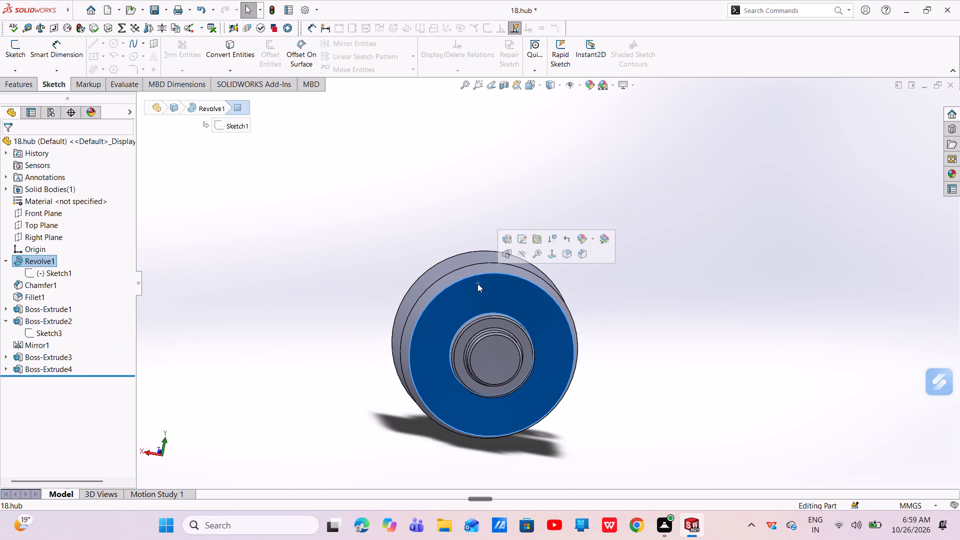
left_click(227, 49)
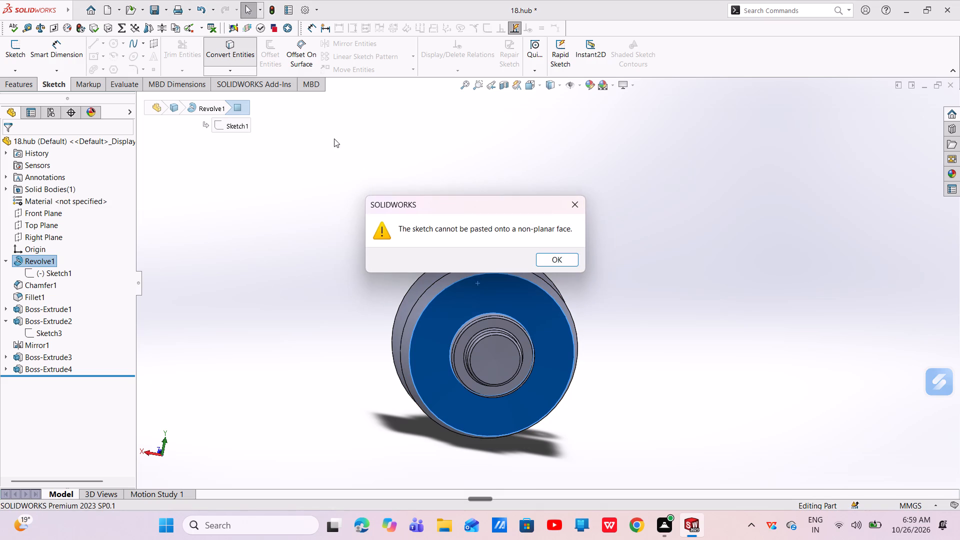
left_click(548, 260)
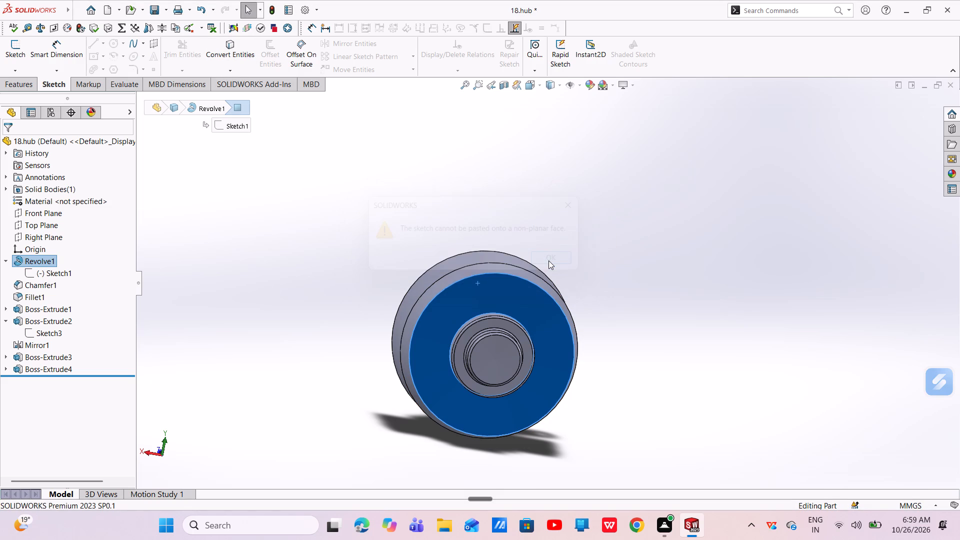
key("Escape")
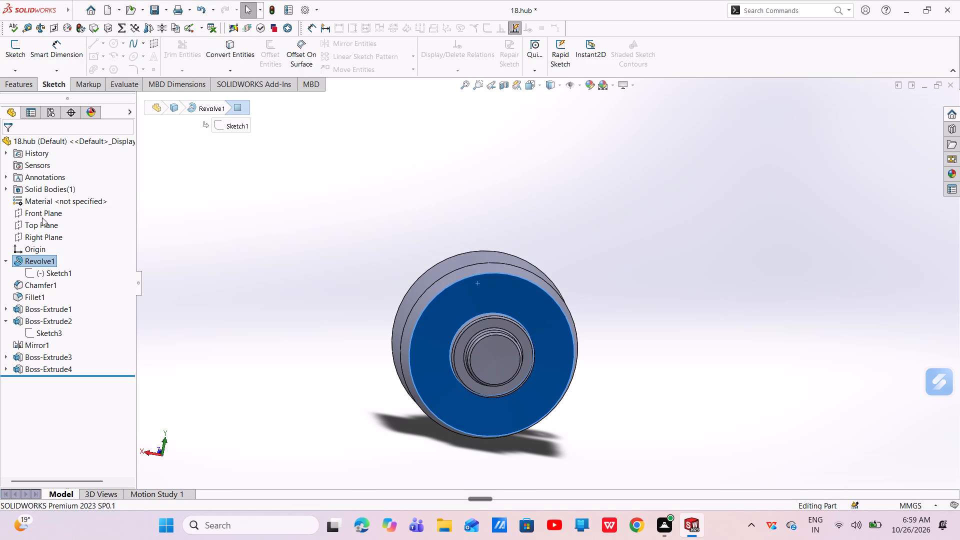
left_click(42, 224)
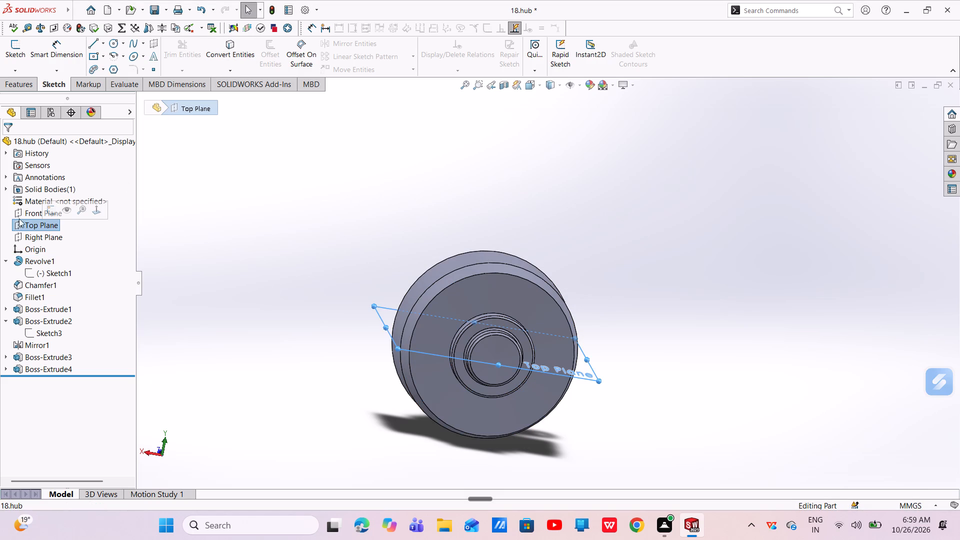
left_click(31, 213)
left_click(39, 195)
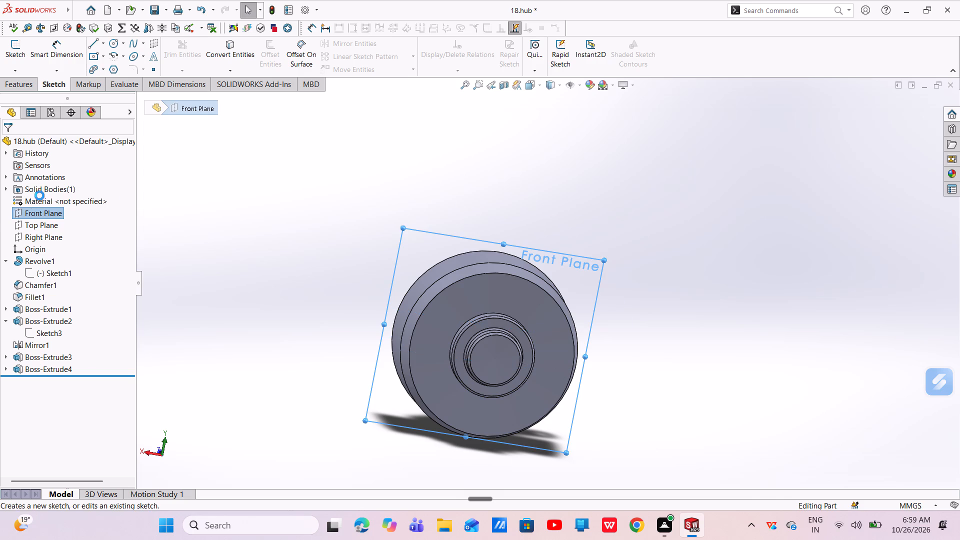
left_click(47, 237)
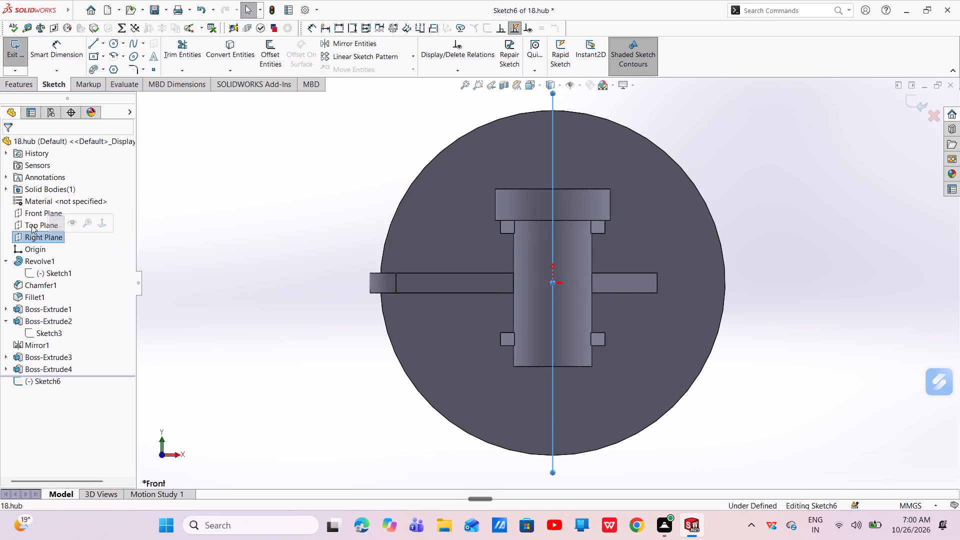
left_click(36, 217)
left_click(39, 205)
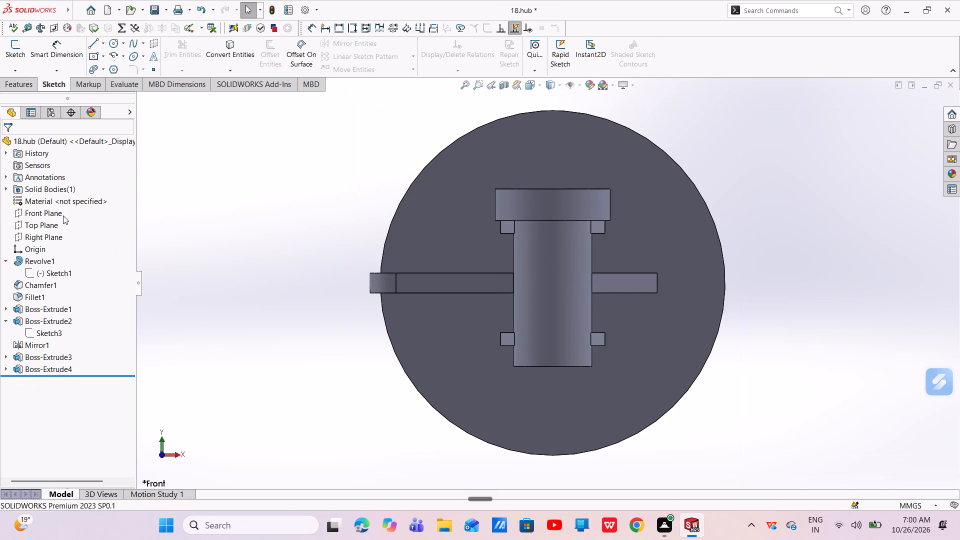
Examine the hub square to the Front Plane from both sides, including the ring-shaped face around the stepped boss.
left_click(63, 215)
left_click(73, 215)
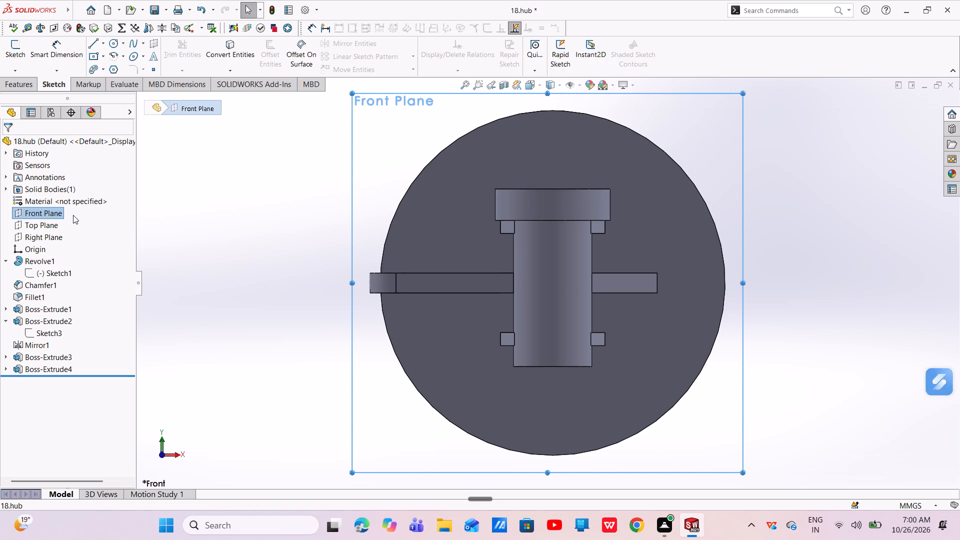
left_click(51, 214)
left_click(56, 199)
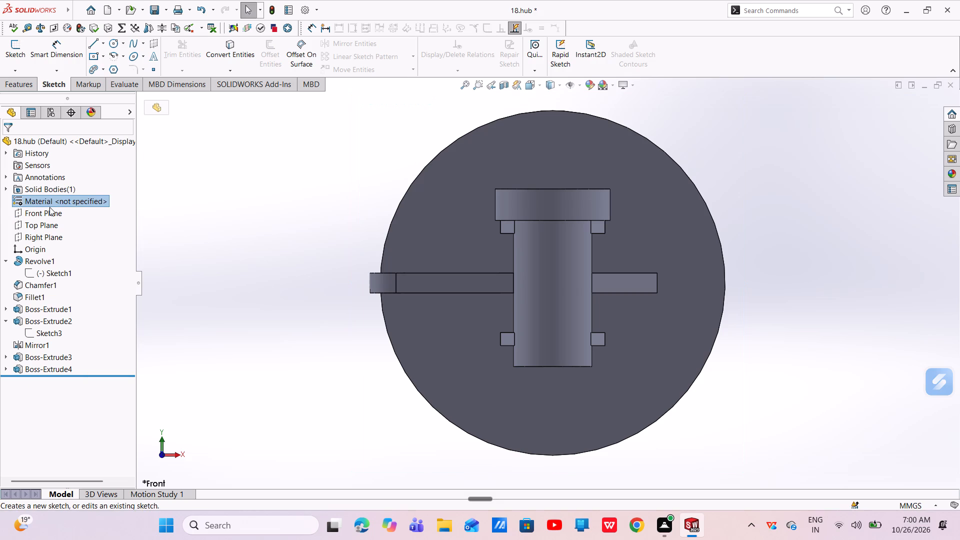
left_click(49, 210)
left_click(99, 198)
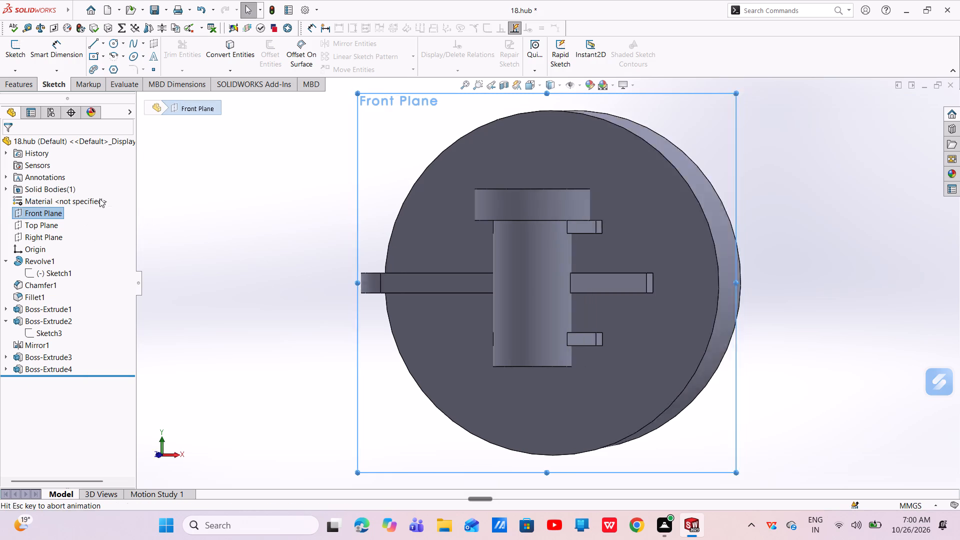
left_click(460, 173)
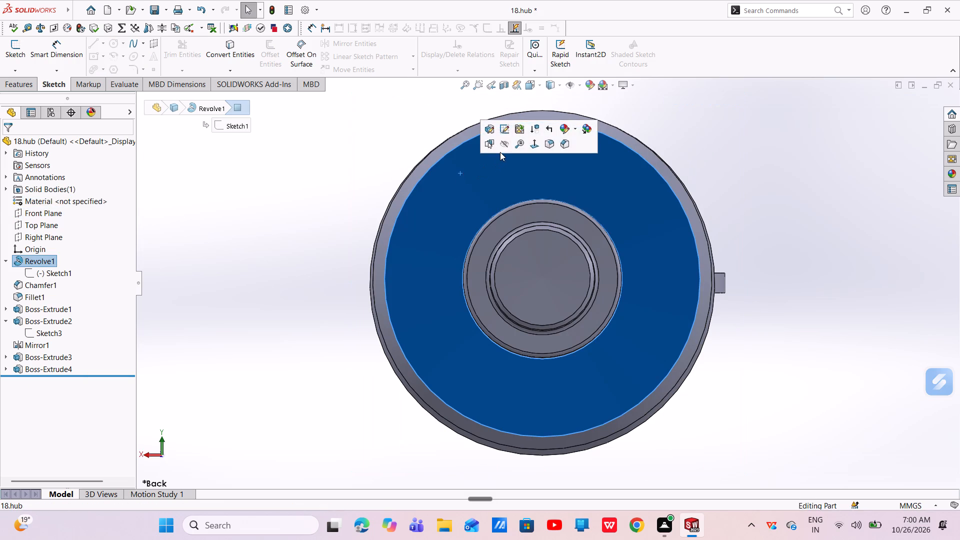
key("Escape")
key("Escape")
scroll(531, 189, "down", 2)
scroll(529, 190, "up", 2)
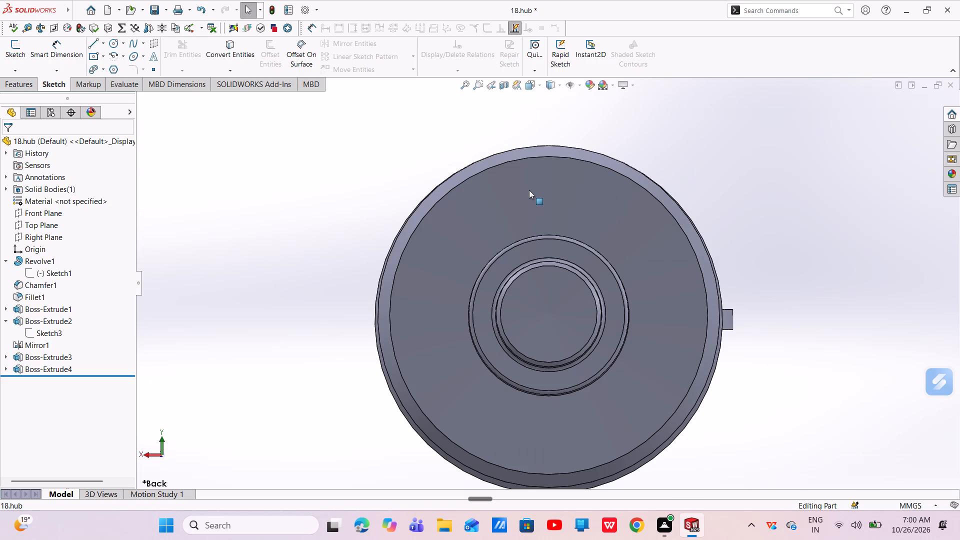
left_click(33, 217)
scroll(230, 241, "up", 3)
middle_click_drag(239, 240, 235, 289)
key("Escape")
key("Escape")
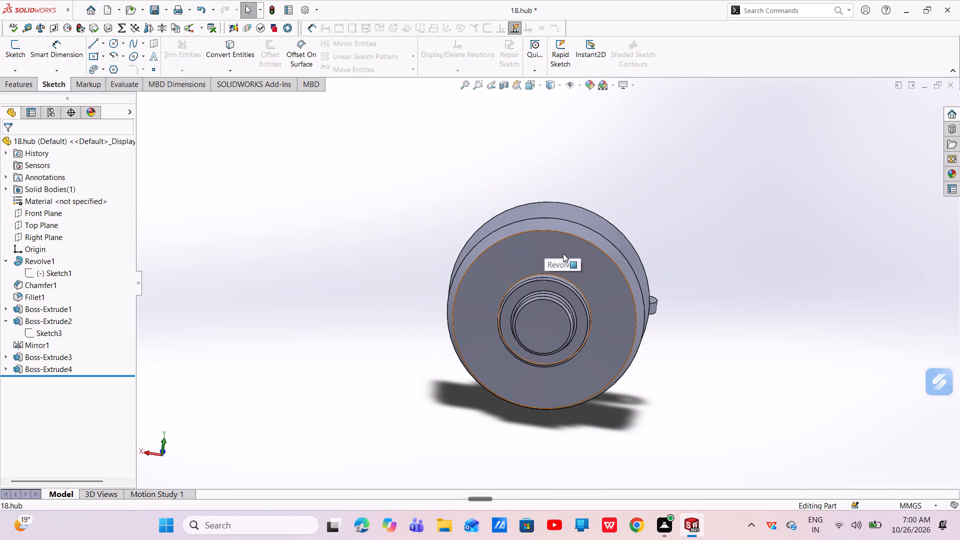
left_click(563, 253)
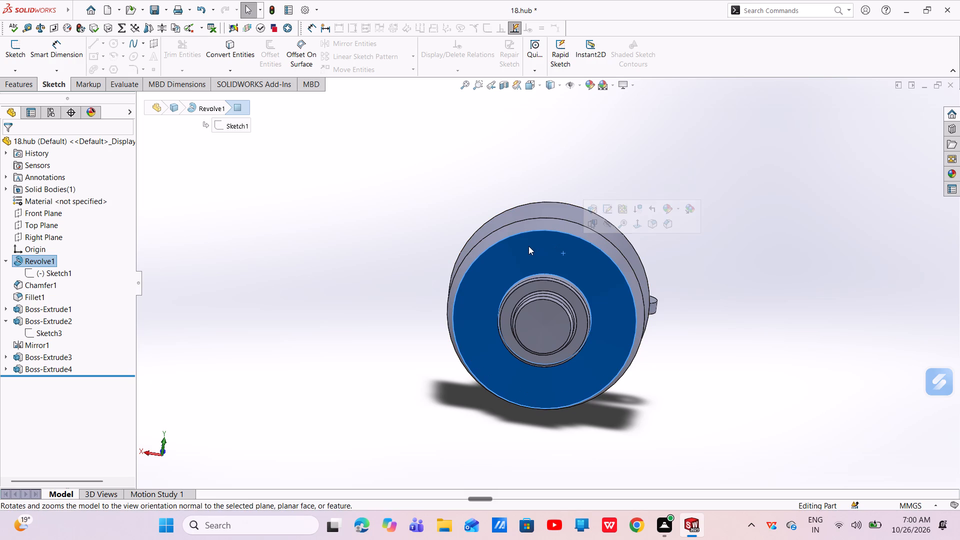
key("Escape")
key("Escape")
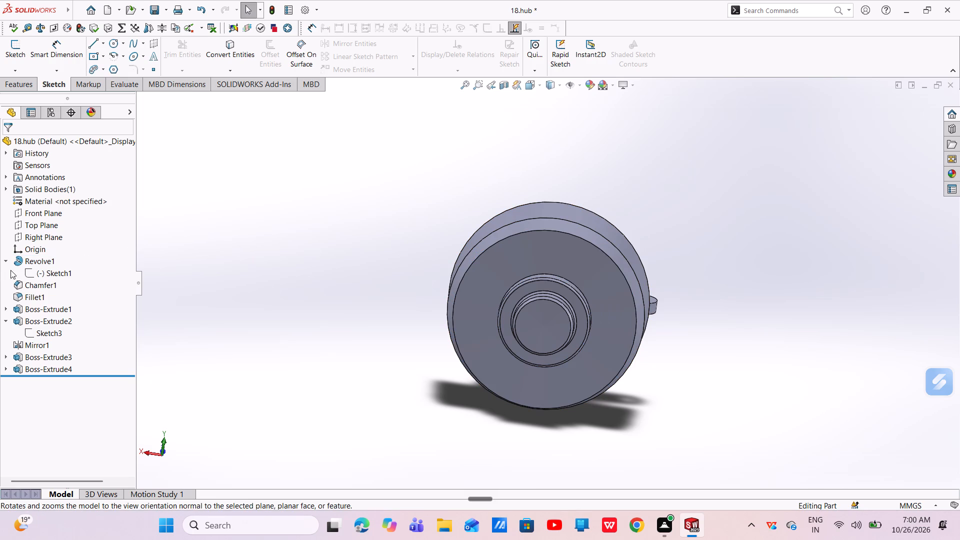
Inspect the ring-shaped face and the Revolve1 body from normal and side views, with the feature tree collapsed.
left_click(5, 261)
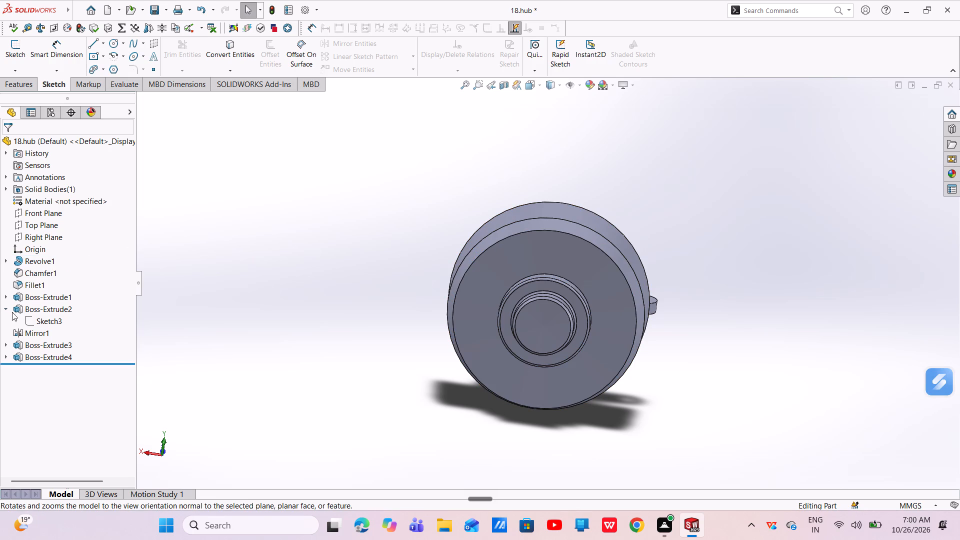
left_click(6, 307)
left_click(4, 297)
left_click(4, 297)
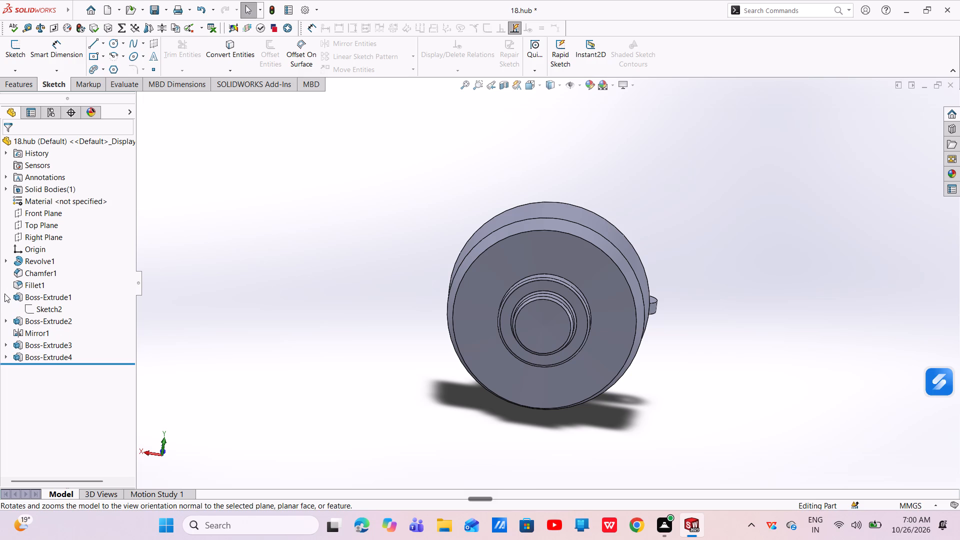
left_click(536, 241)
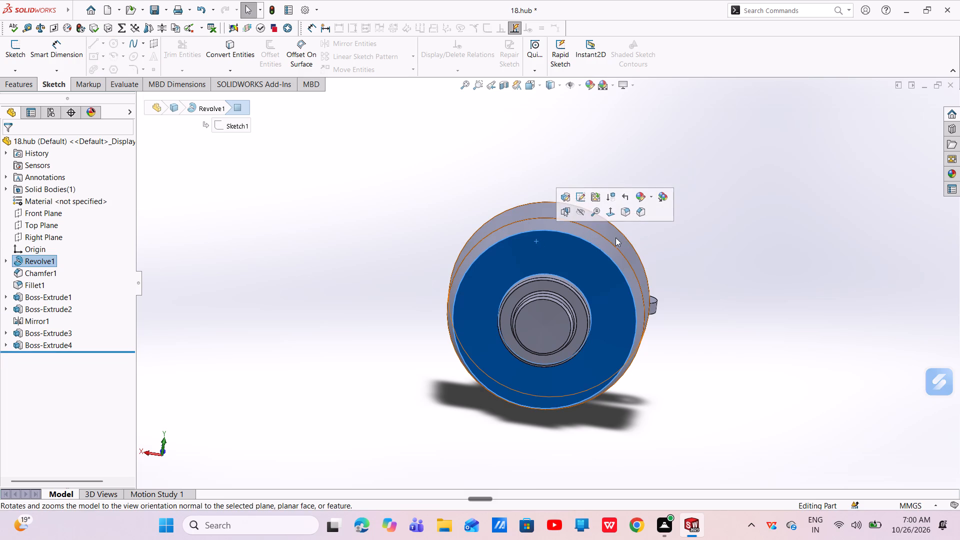
left_click(607, 210)
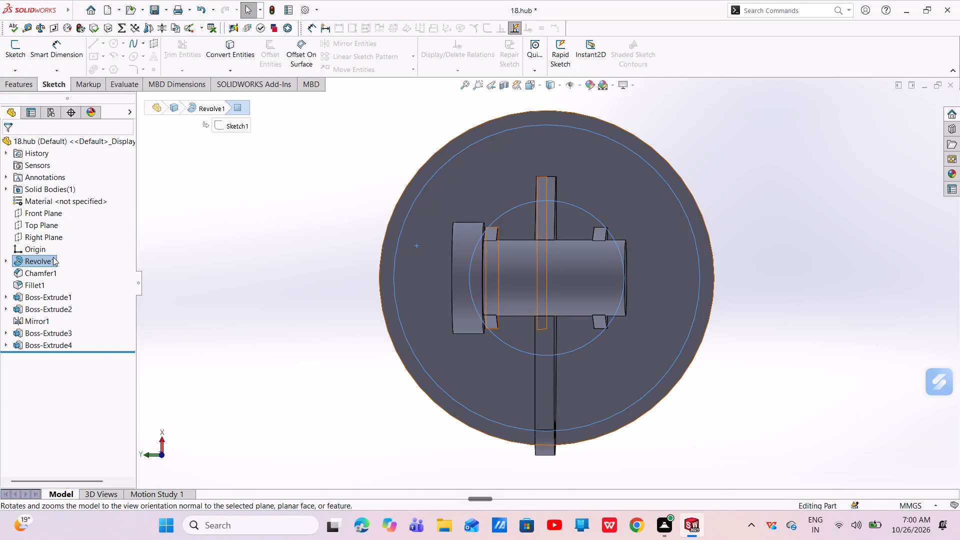
right_click(53, 257)
left_click(90, 246)
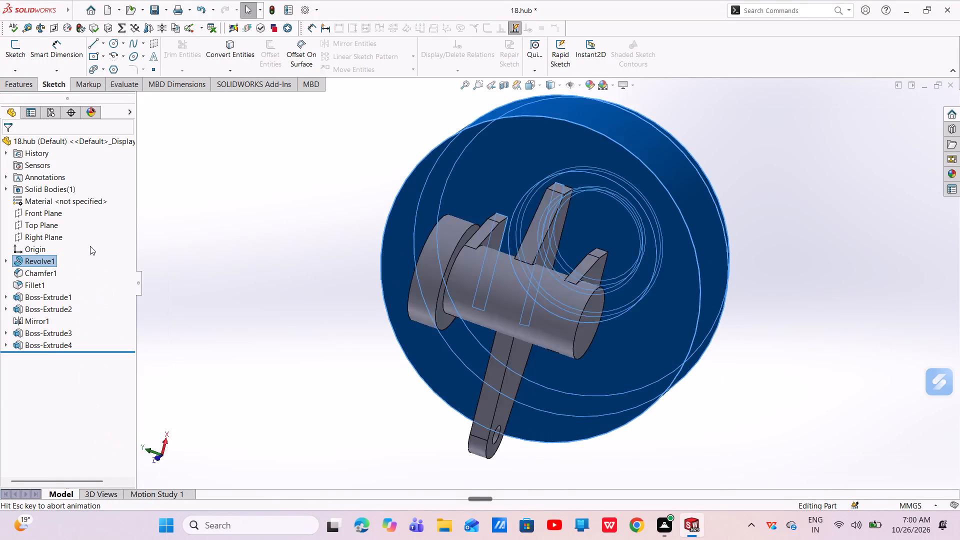
scroll(236, 290, "up", 4)
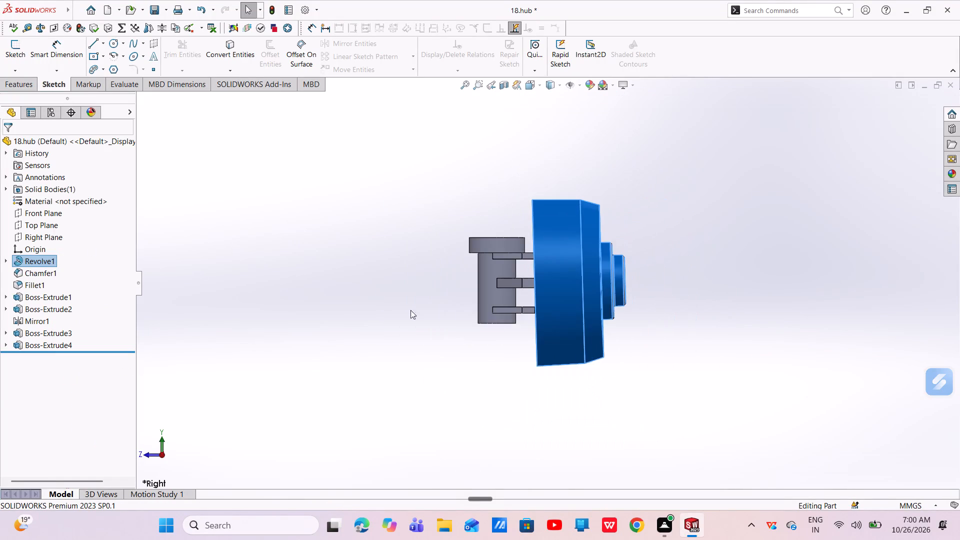
middle_click_drag(429, 309, 410, 306)
left_click(587, 239)
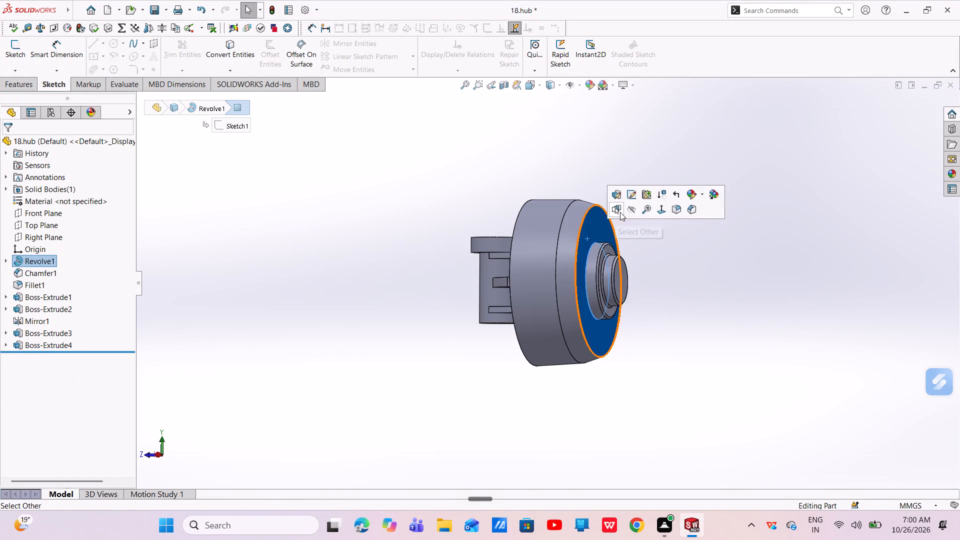
key("Escape")
key("Escape")
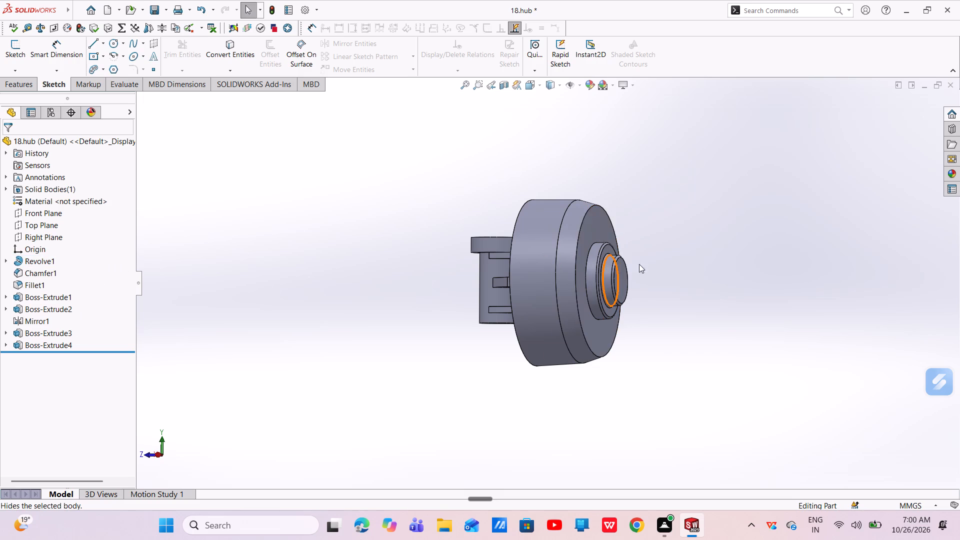
Start a new sketch on the Front Plane and orient it to the hub's back side.
left_click(588, 225)
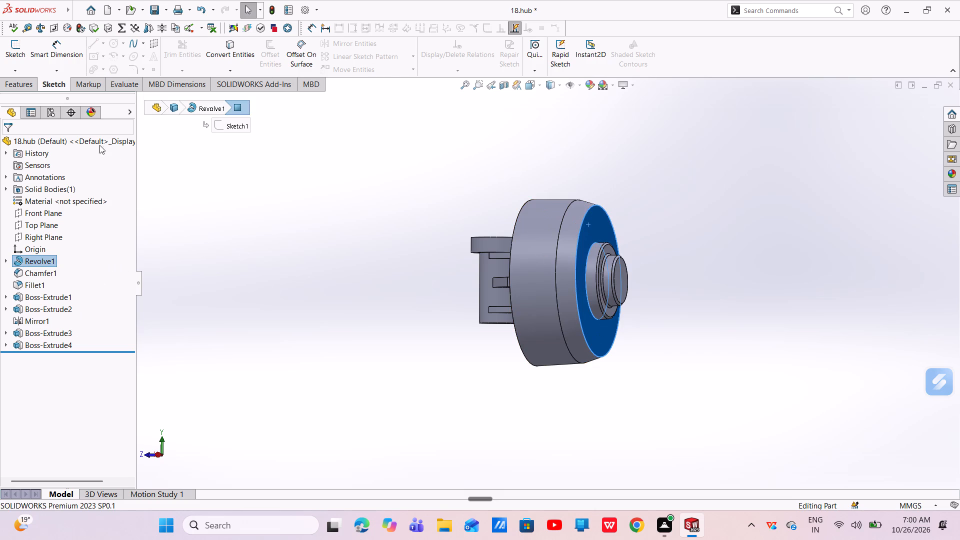
left_click(41, 223)
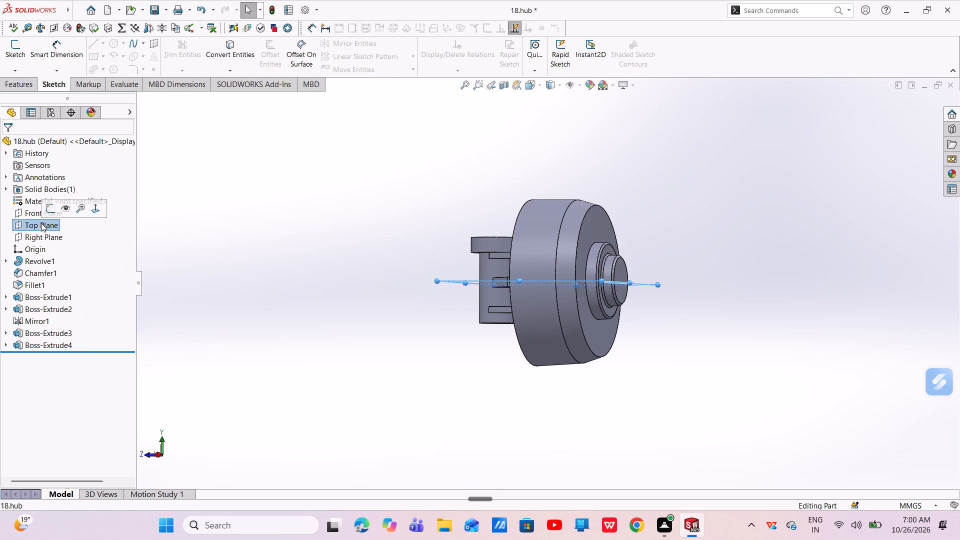
left_click(24, 216)
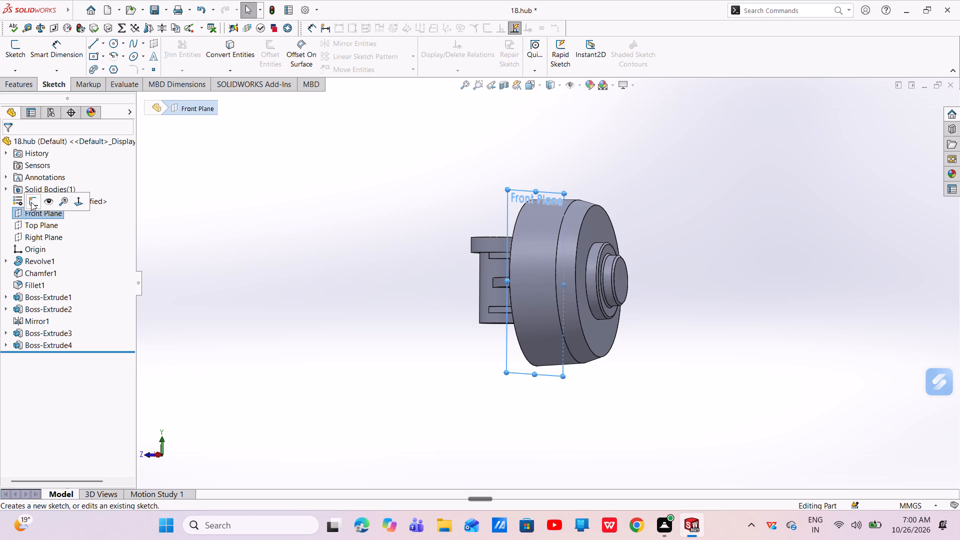
left_click(31, 201)
right_click(64, 215)
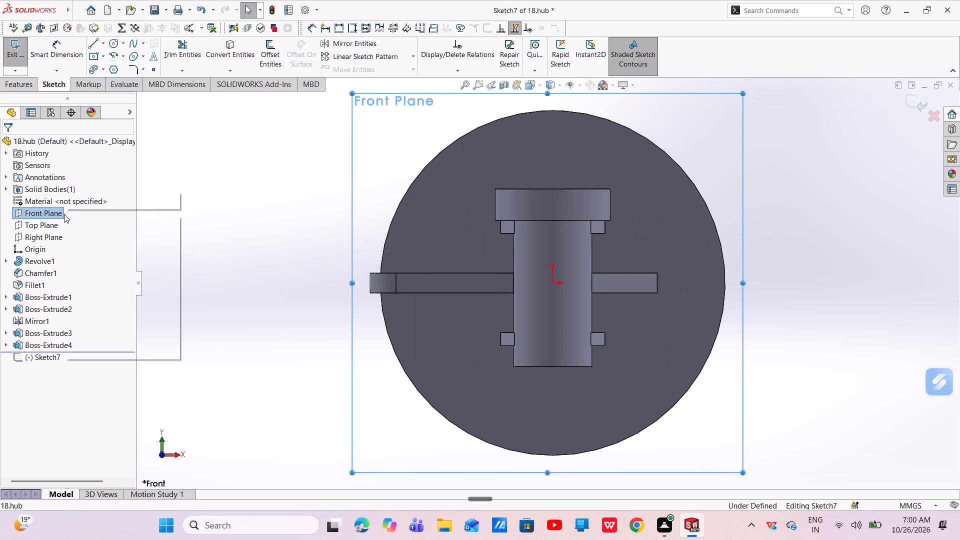
left_click(113, 204)
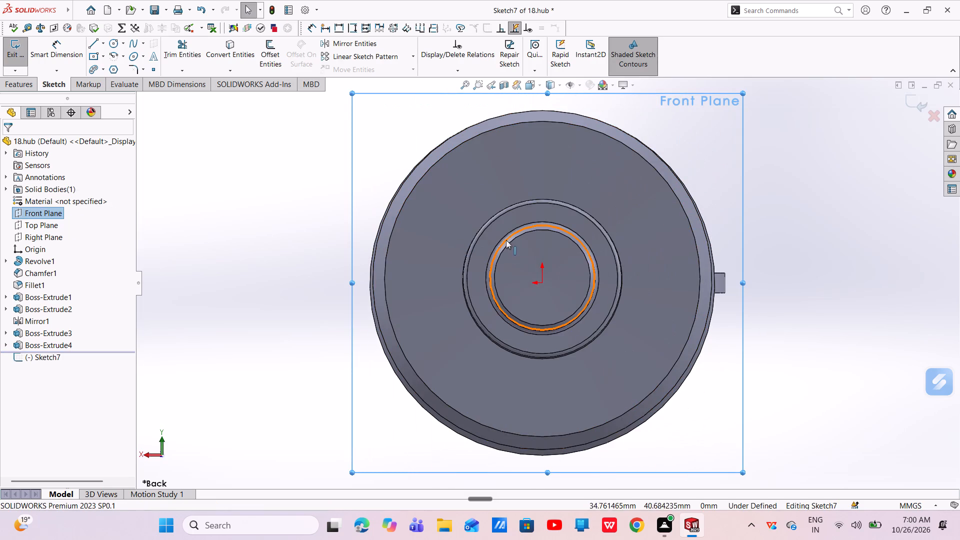
Sketch a six-sided inscribed-circle polygon about 29.4 mm in diameter, centred about 116.8 mm directly above the origin.
left_click(116, 71)
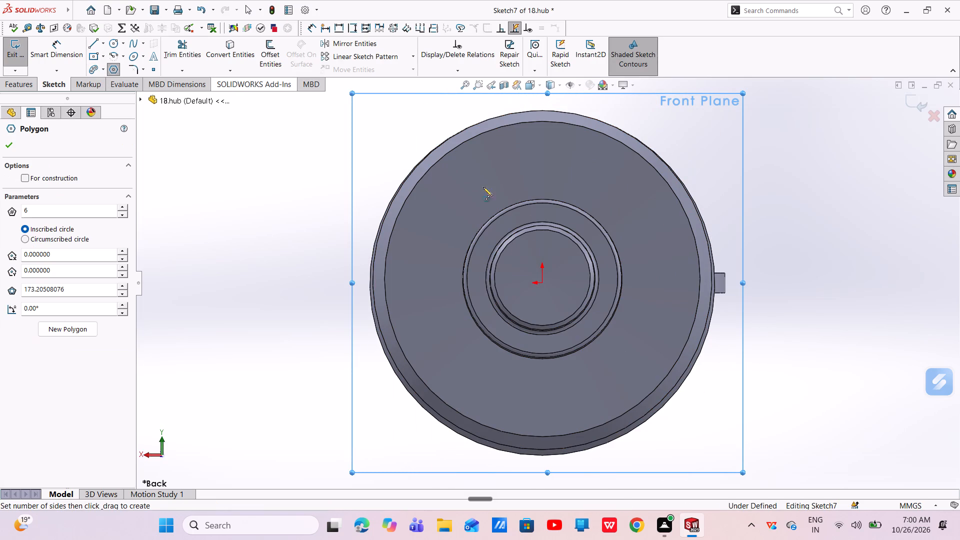
left_click(542, 161)
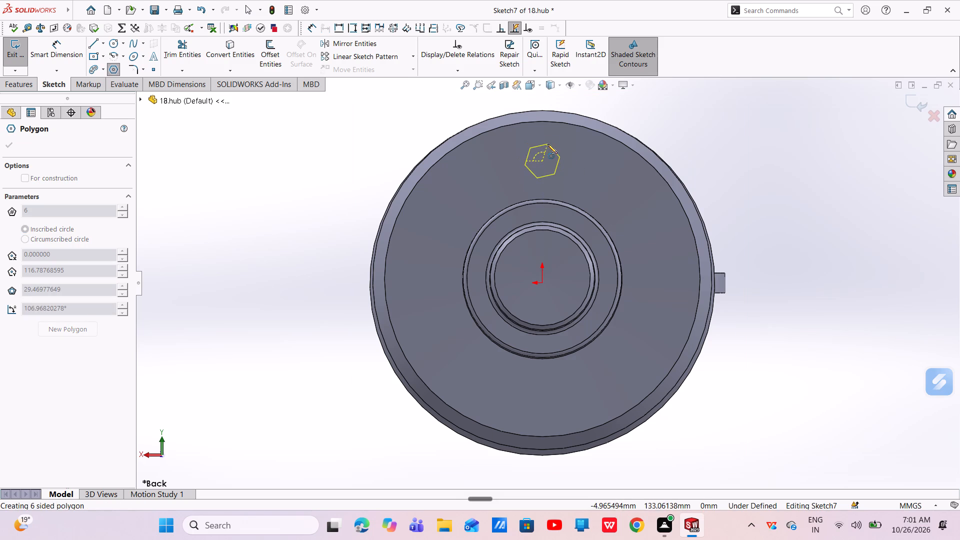
left_click(552, 146)
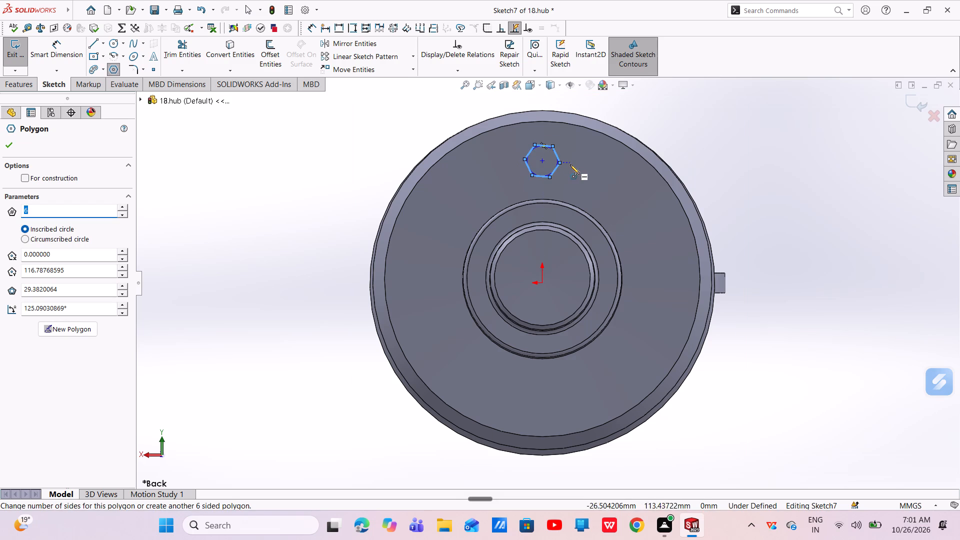
right_click(570, 164)
left_click(579, 172)
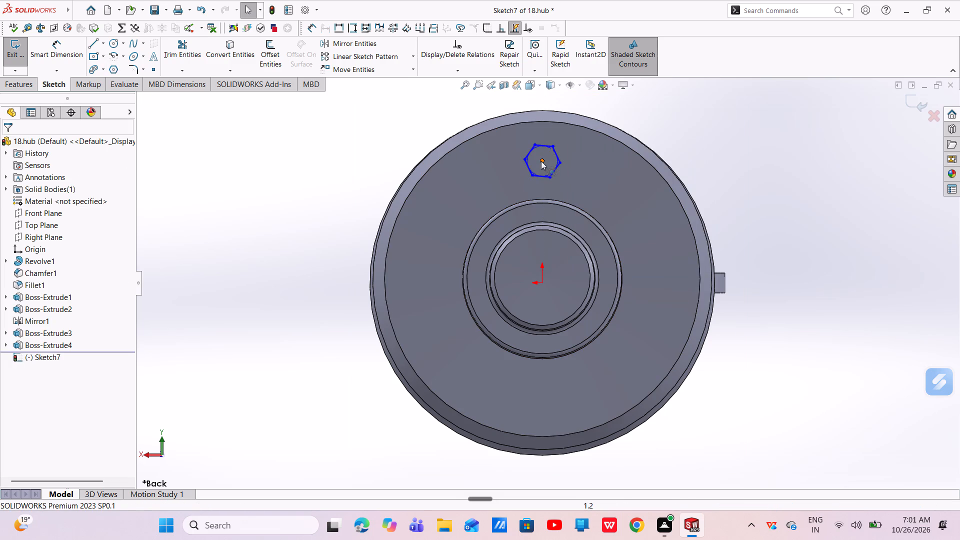
Move the hexagon by its side vertex to about X -21.4, Y 109.7 mm.
left_click_drag(561, 161, 567, 170)
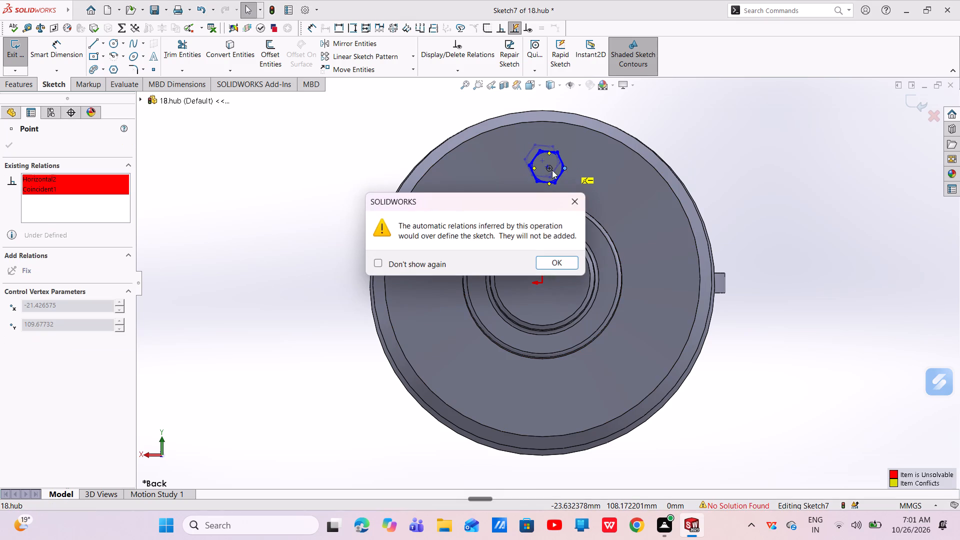
left_click(573, 196)
key("Escape")
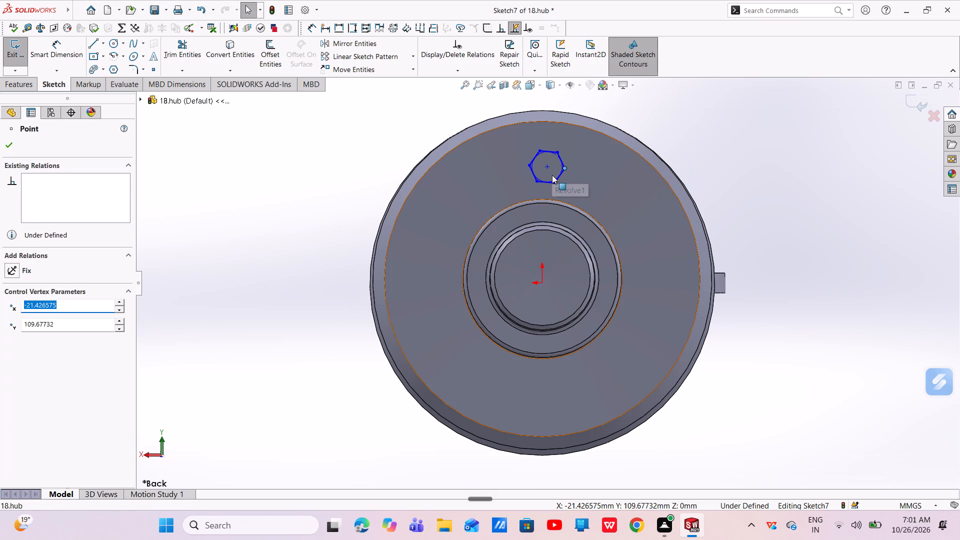
key("Escape")
Delete the hexagon's lower-right side.
left_click(560, 175)
right_click(560, 175)
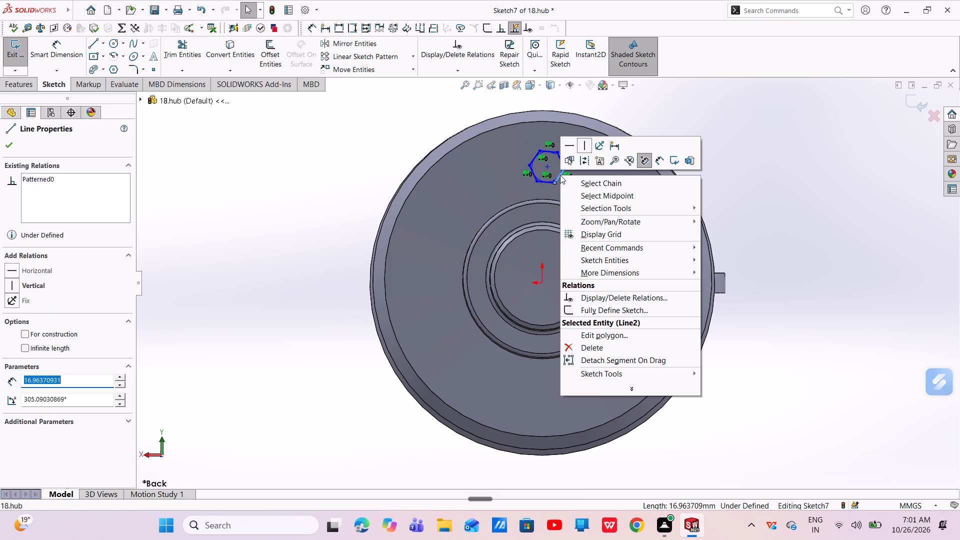
left_click(576, 344)
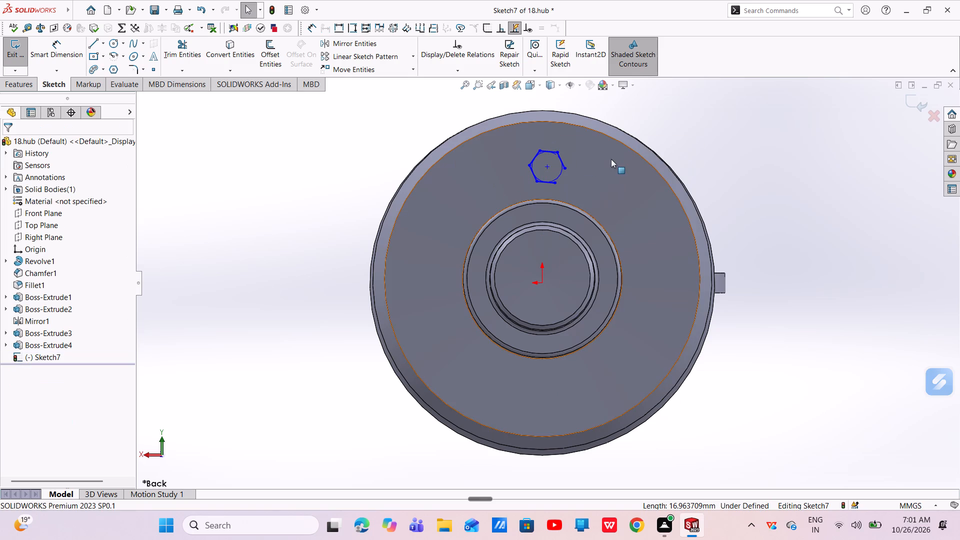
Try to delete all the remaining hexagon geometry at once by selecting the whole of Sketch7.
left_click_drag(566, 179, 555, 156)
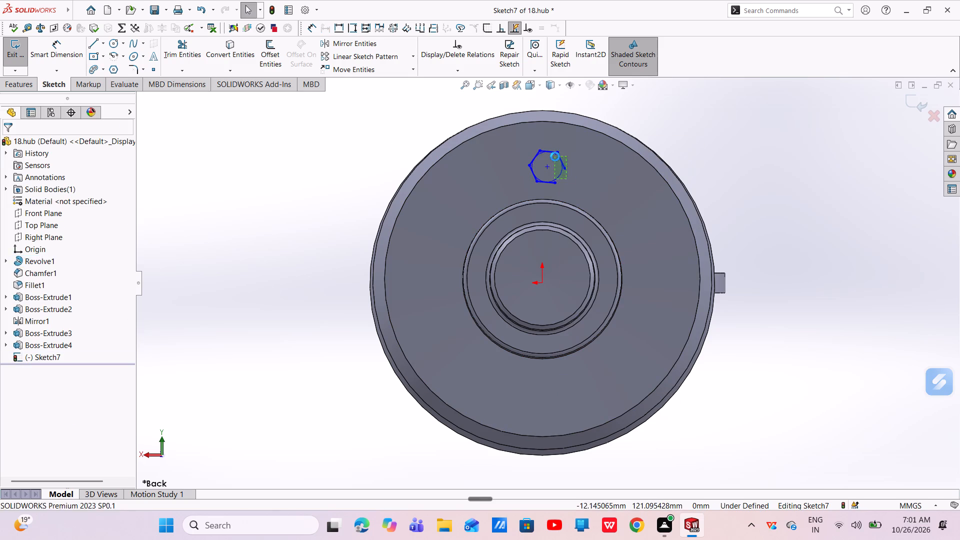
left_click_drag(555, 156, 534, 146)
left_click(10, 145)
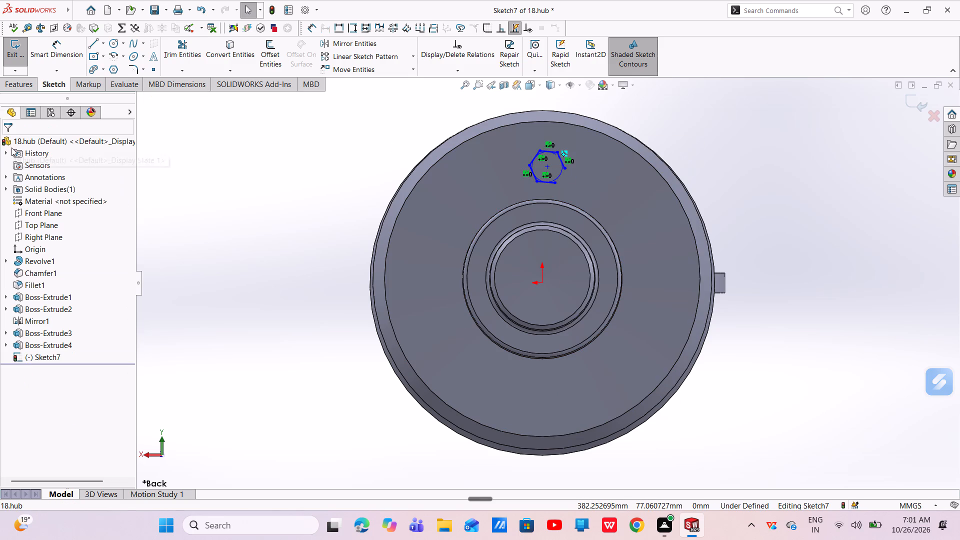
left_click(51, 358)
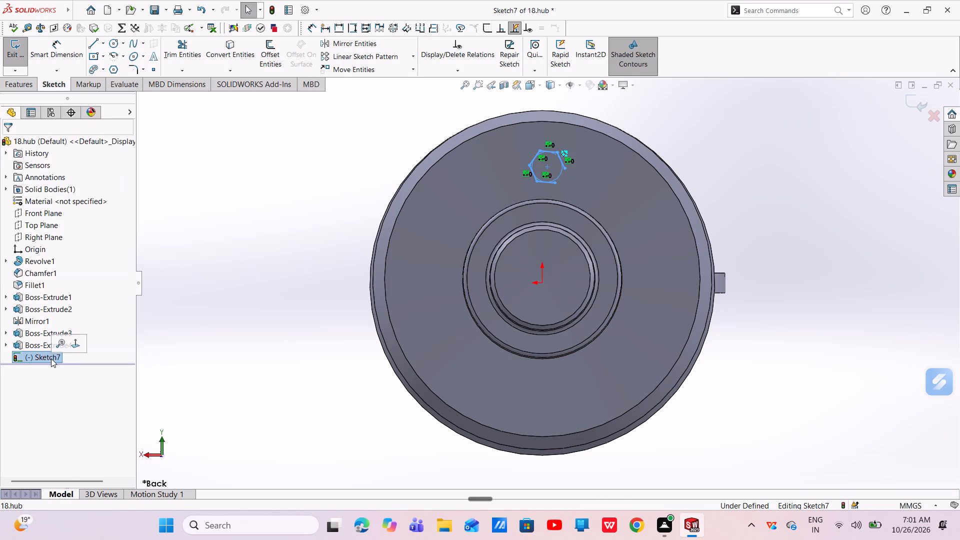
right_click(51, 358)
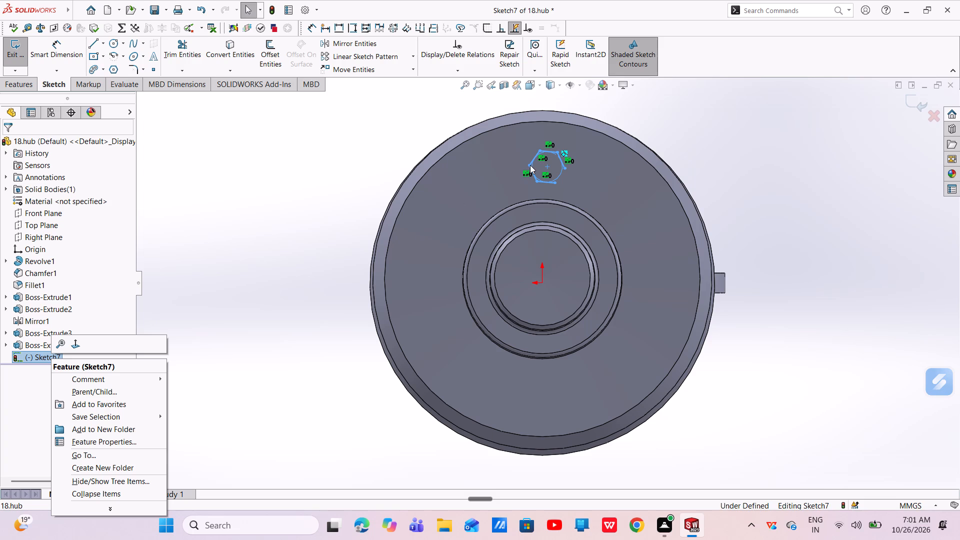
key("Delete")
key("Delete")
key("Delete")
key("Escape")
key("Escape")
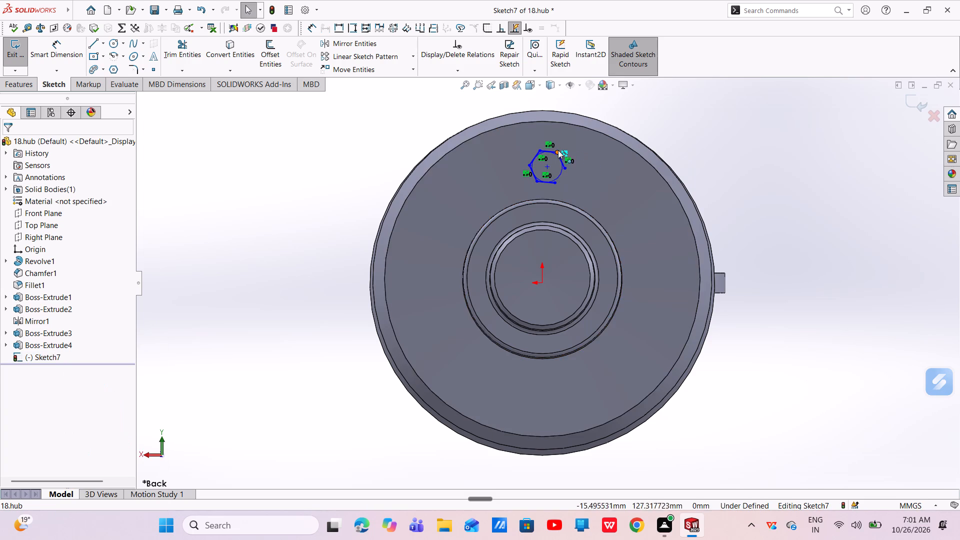
Delete the hexagon's five remaining sides one by one, leaving Sketch7 empty.
left_click(542, 181)
right_click(542, 181)
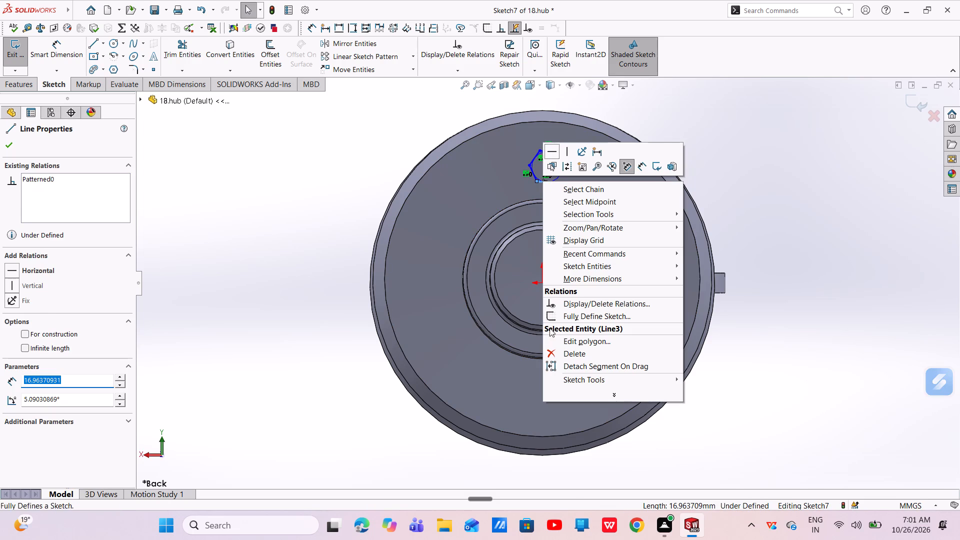
left_click(557, 351)
left_click(549, 150)
right_click(549, 150)
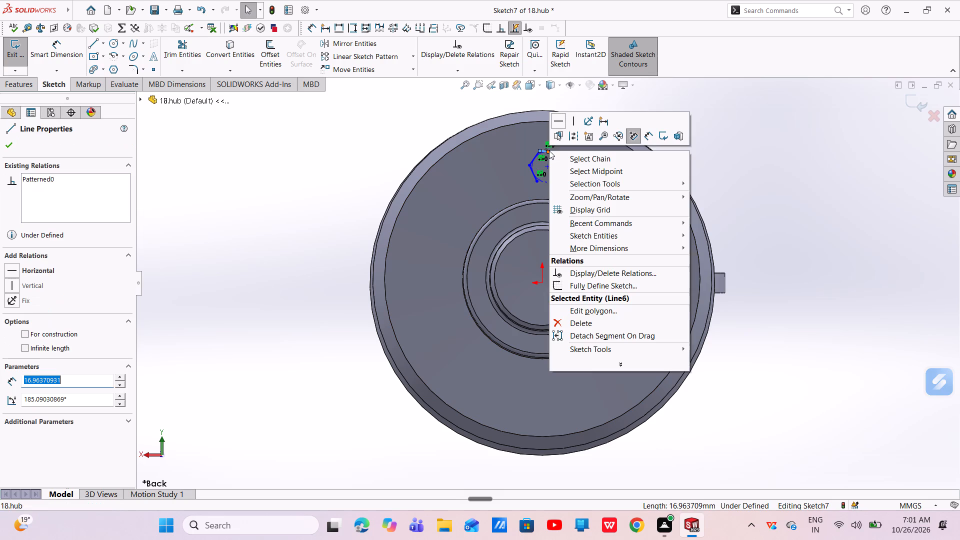
left_click(561, 320)
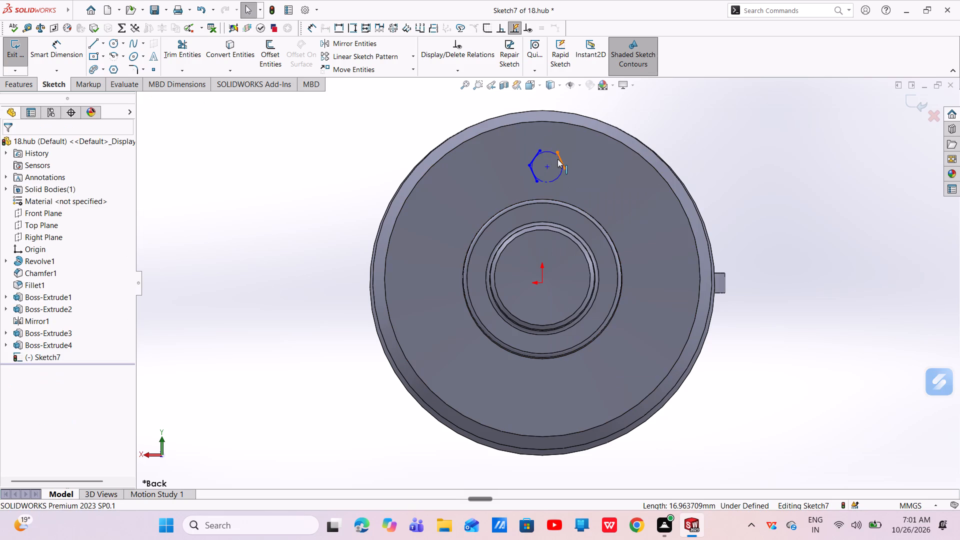
left_click(562, 161)
right_click(562, 161)
left_click(579, 317)
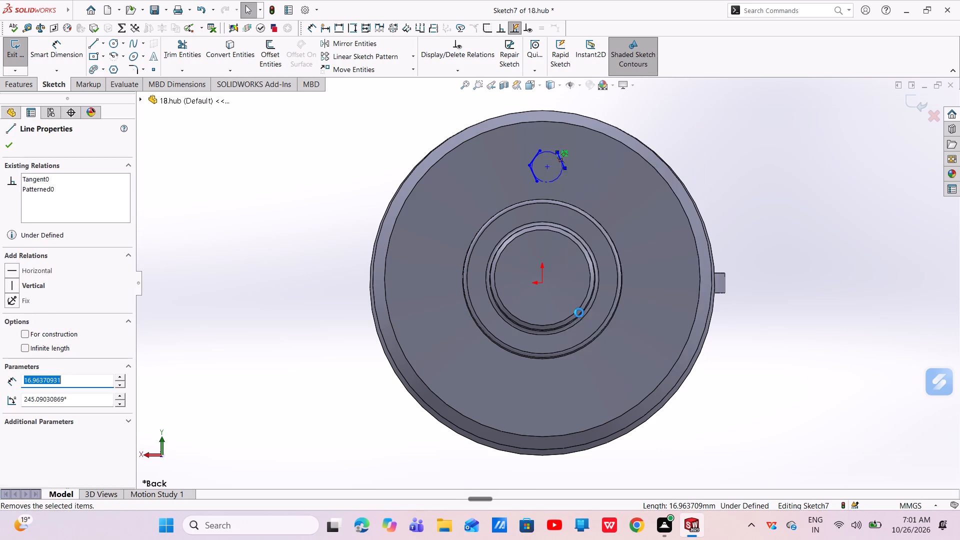
left_click(537, 155)
right_click(537, 155)
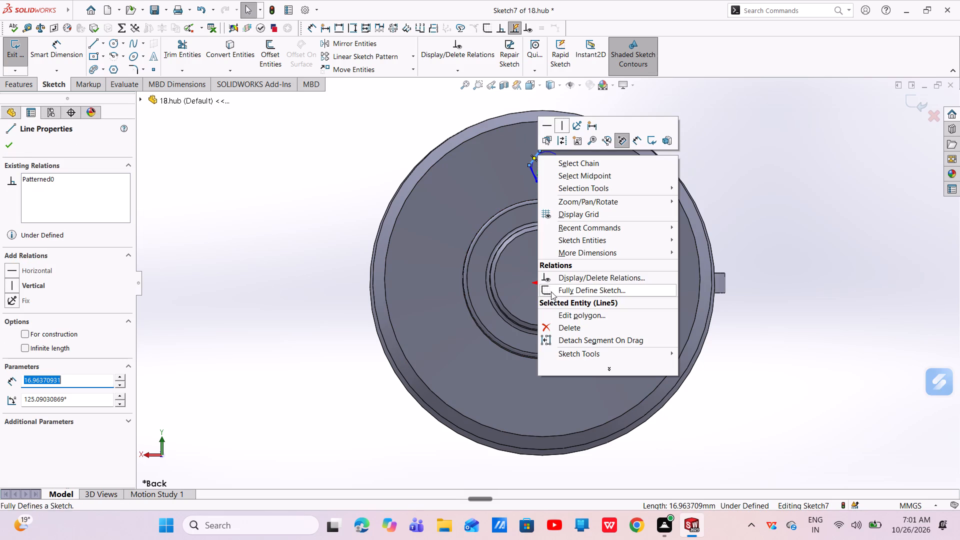
left_click(557, 328)
left_click(533, 175)
right_click(533, 175)
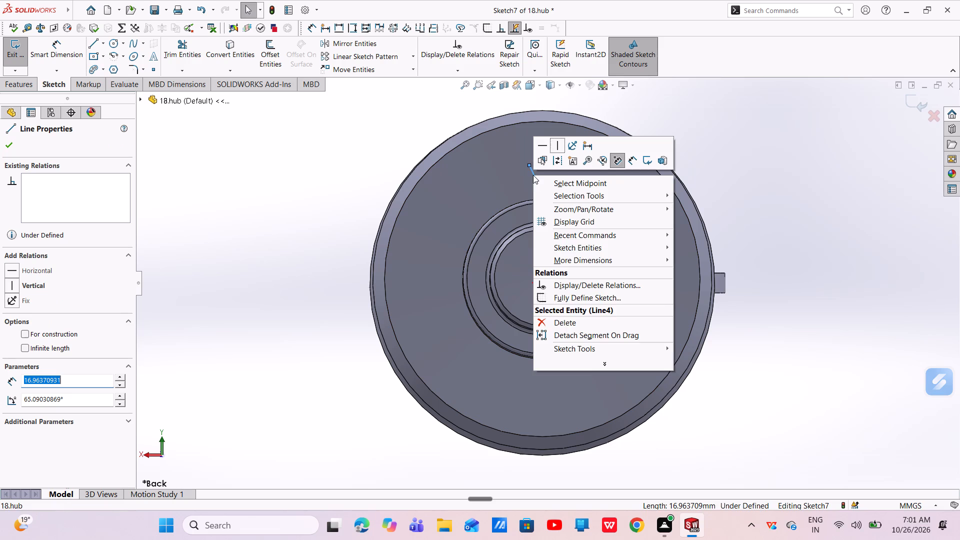
left_click(560, 320)
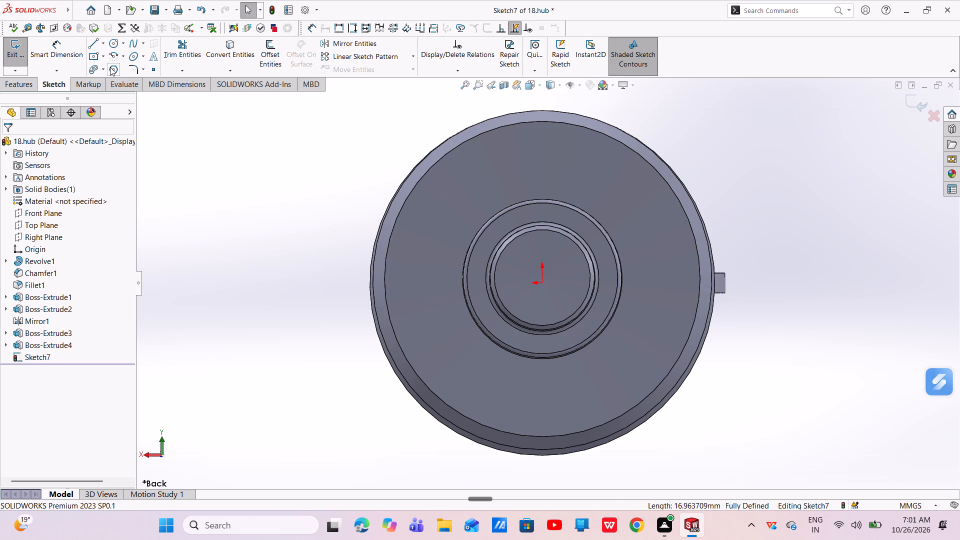
Sketch a six-sided inscribed-circle polygon about 23.3 mm in diameter, centred about 114.4 mm directly above the origin, with horizontal upper and lower sides.
left_click(110, 67)
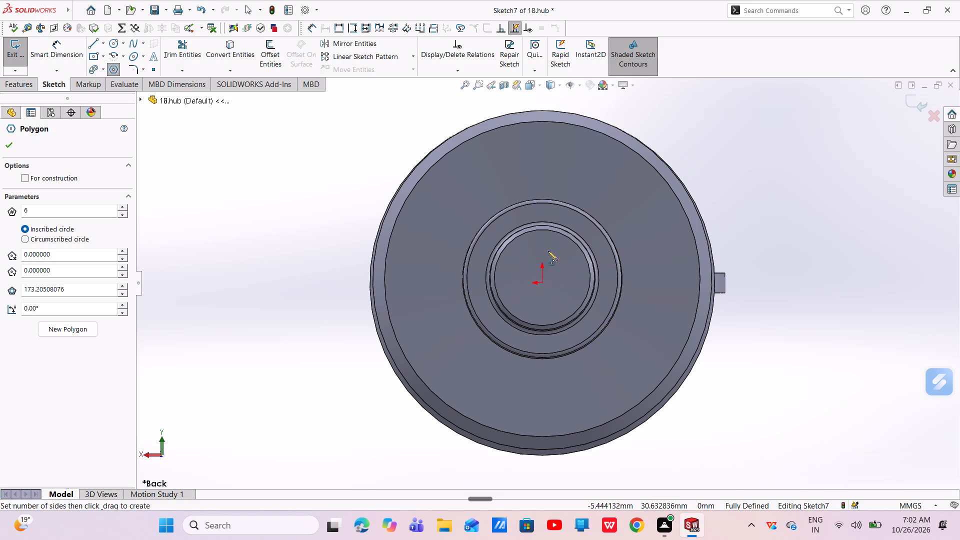
left_click(542, 163)
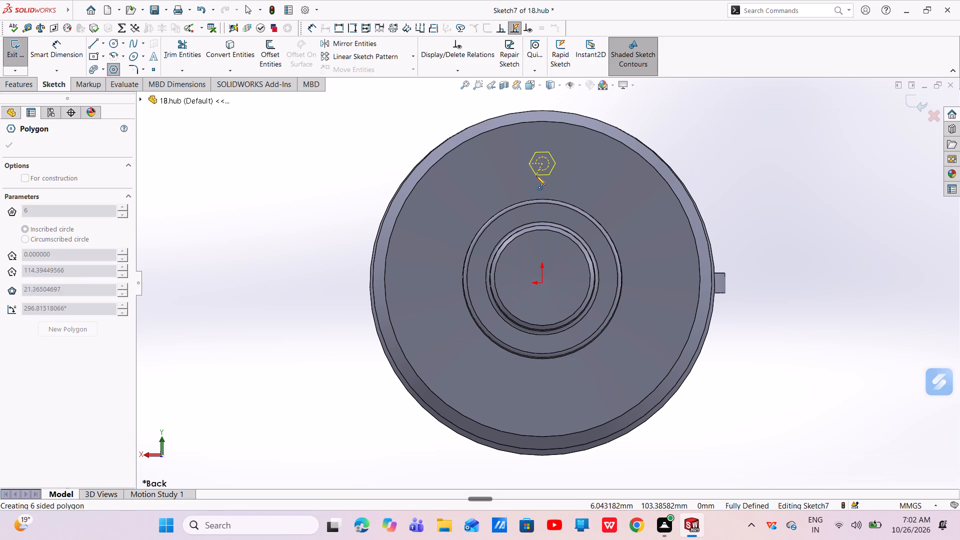
left_click(535, 175)
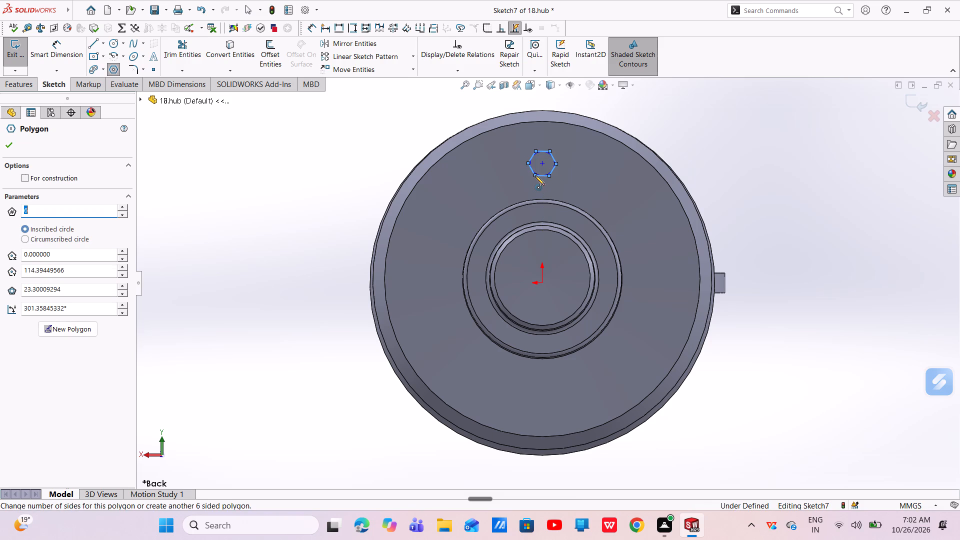
right_click(535, 175)
left_click(546, 183)
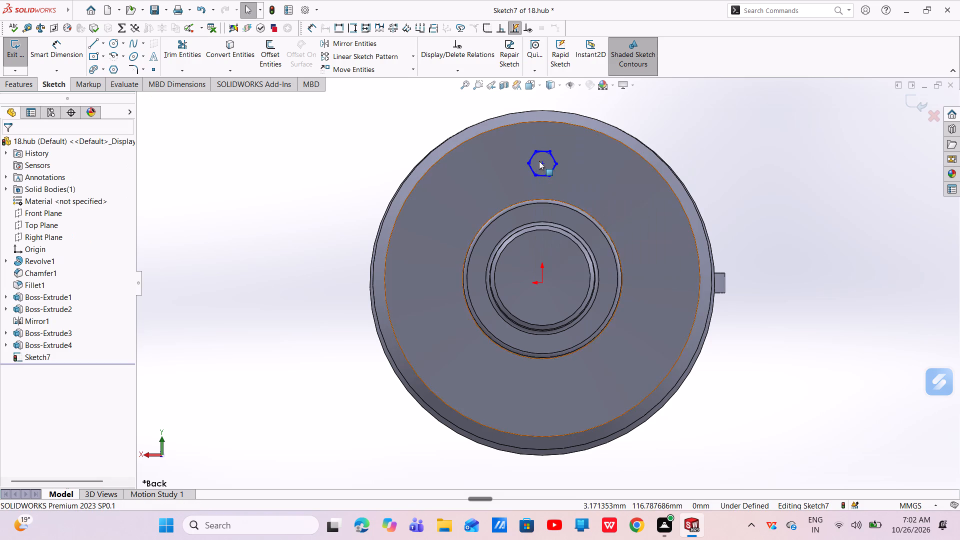
scroll(539, 161, "down", 2)
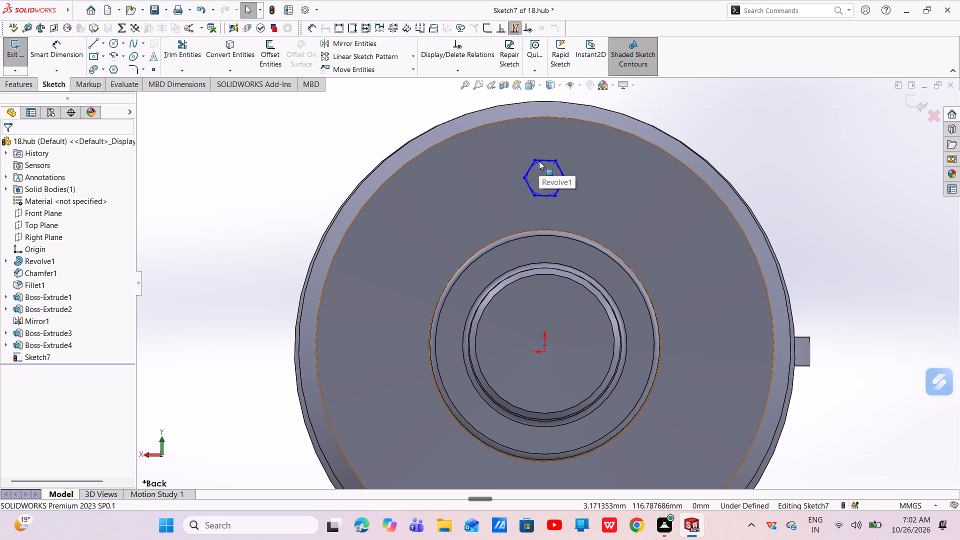
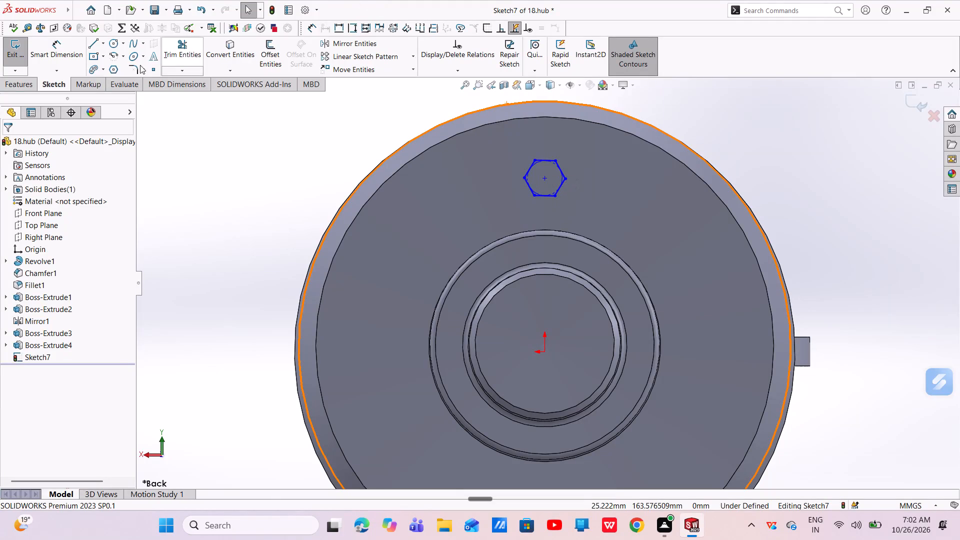
Dimension the hexagon's across-flats distance between its upper and lower sides as 25 mm.
left_click(79, 48)
scroll(547, 158, "down", 3)
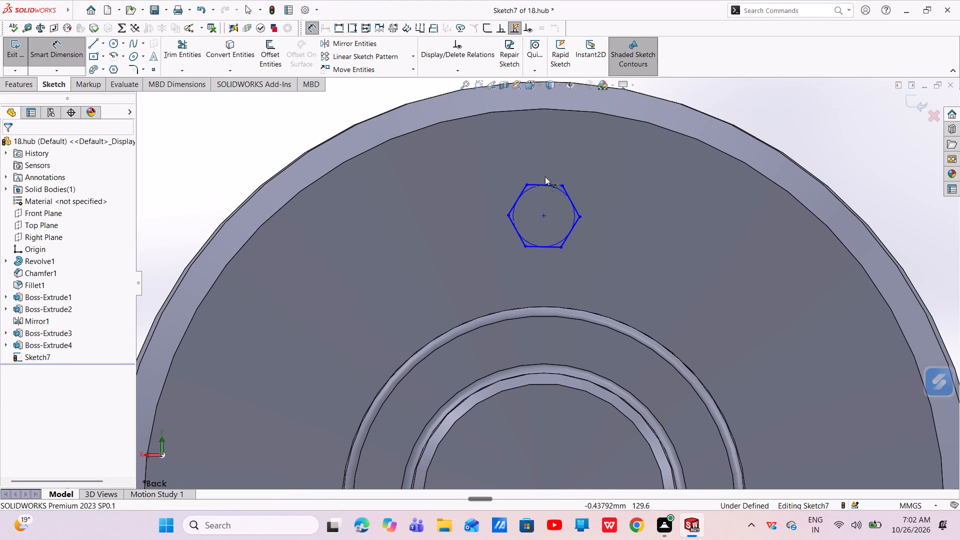
left_click(545, 185)
left_click(540, 249)
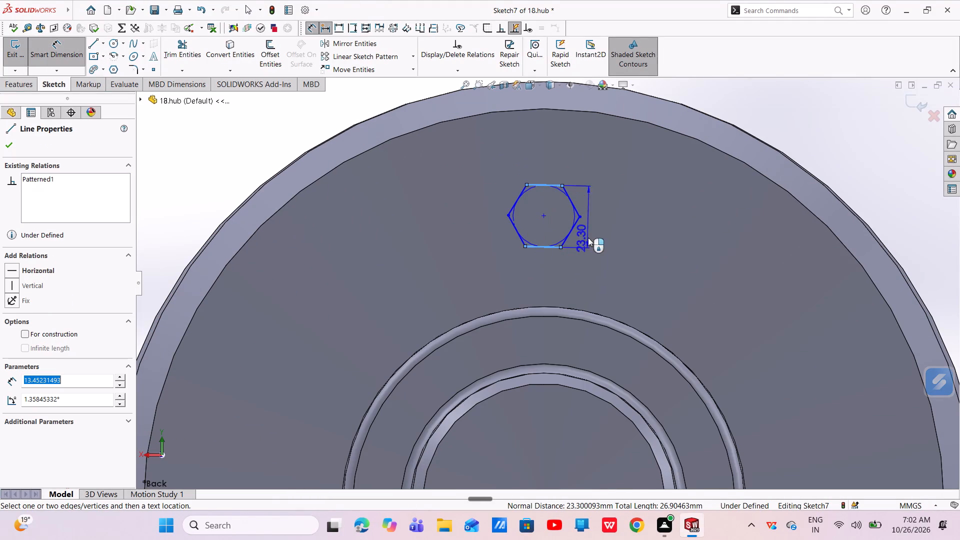
left_click(620, 219)
key("BackSpace")
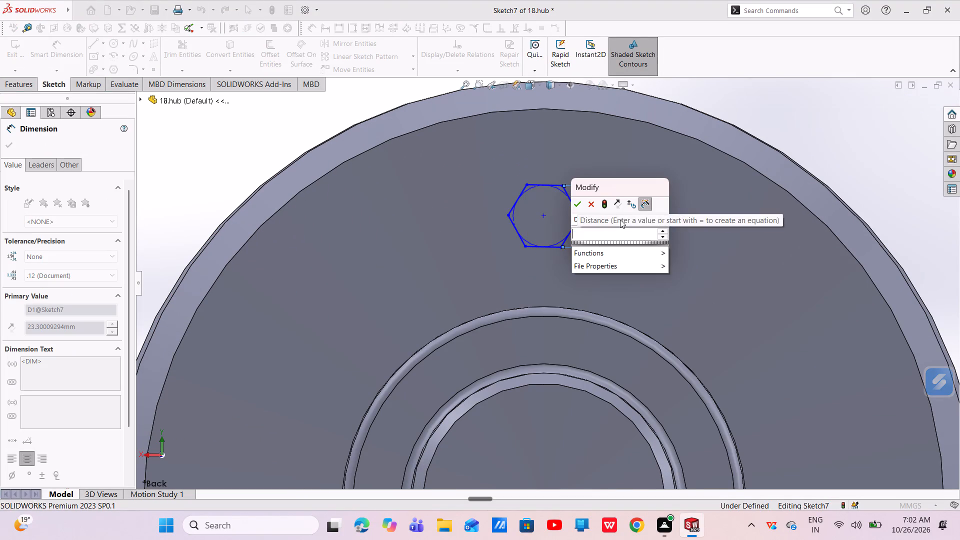
type("25")
key("Return")
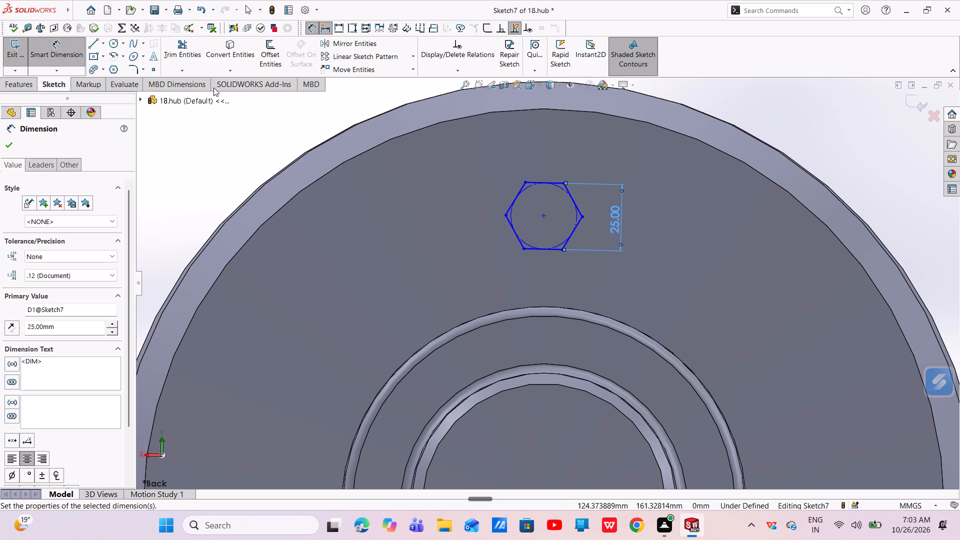
Sketch a circle about 18.6 mm in diameter inside the hexagon, centred on the hexagon's centre point.
left_click(113, 44)
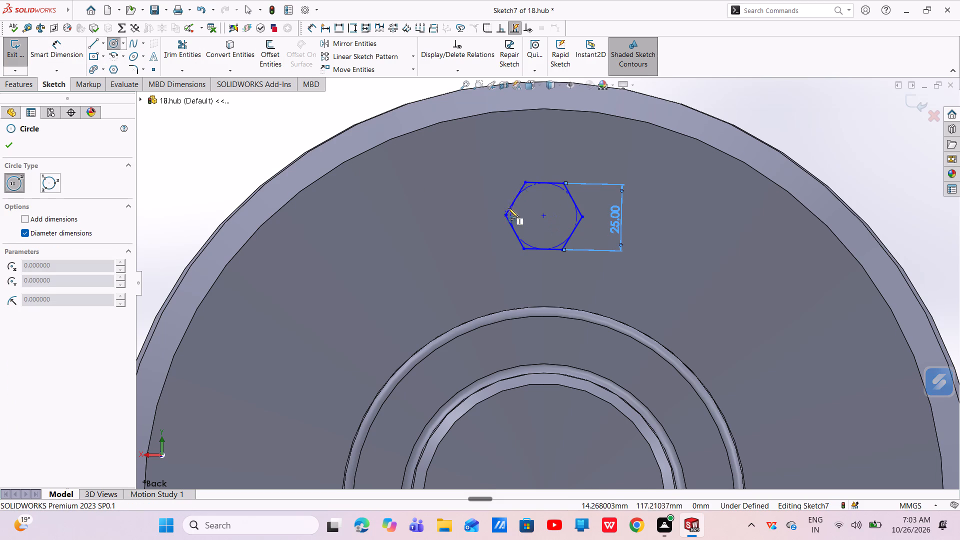
left_click(543, 218)
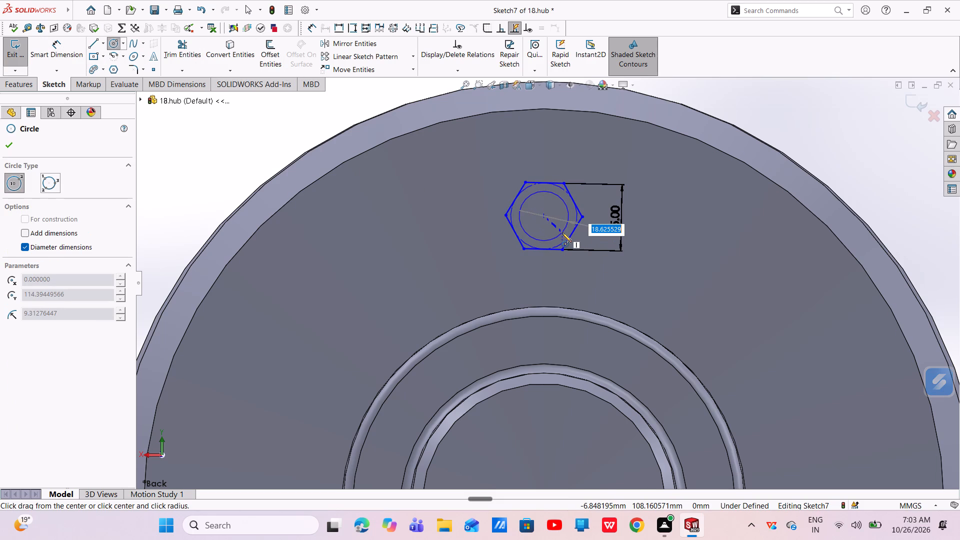
left_click(562, 232)
right_click(562, 232)
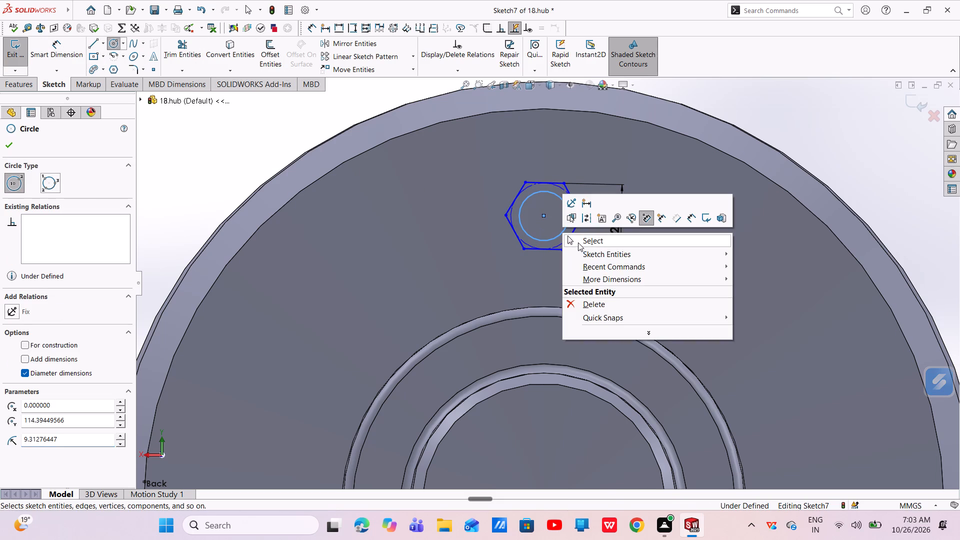
left_click(578, 242)
Dimension the circle inside the hexagon with a diameter of 15 mm.
left_click(39, 52)
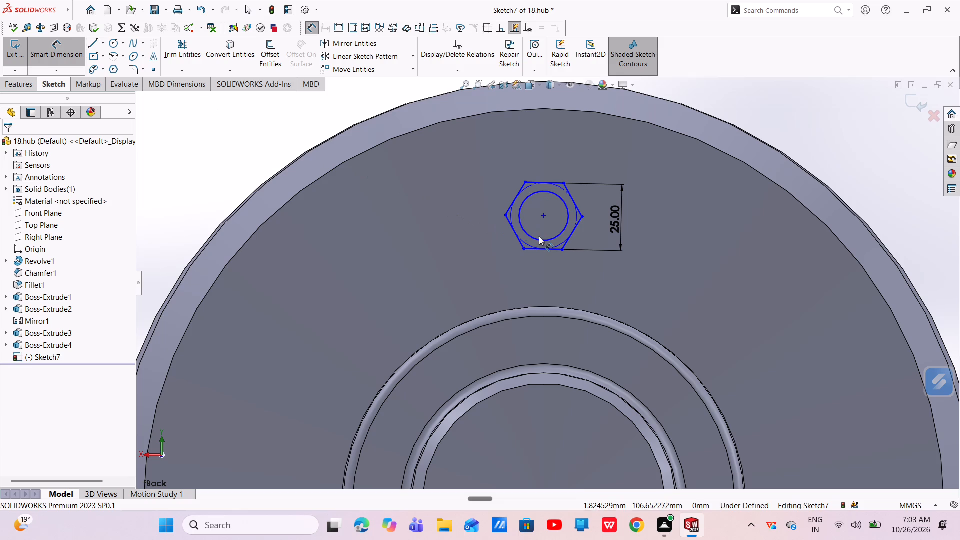
left_click(539, 236)
left_click(546, 238)
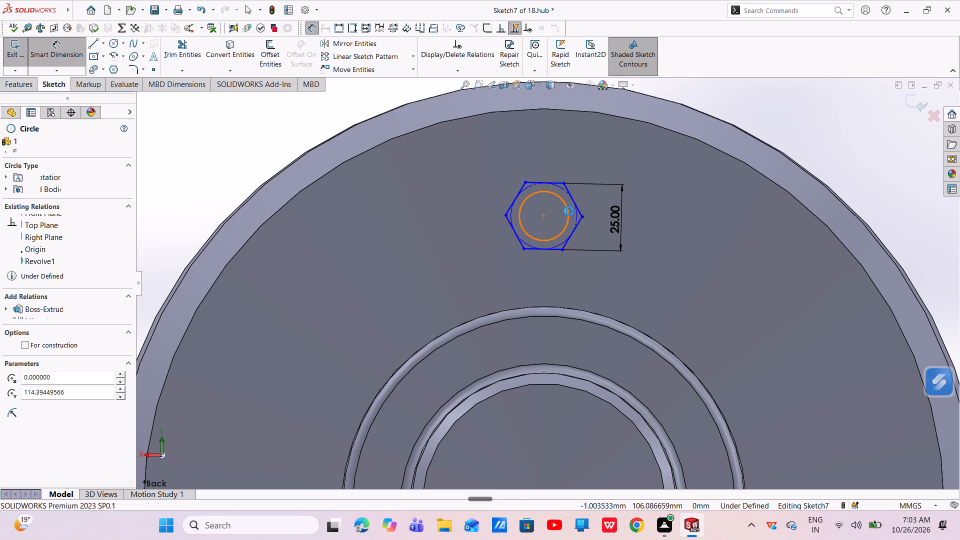
left_click(620, 146)
key("BackSpace")
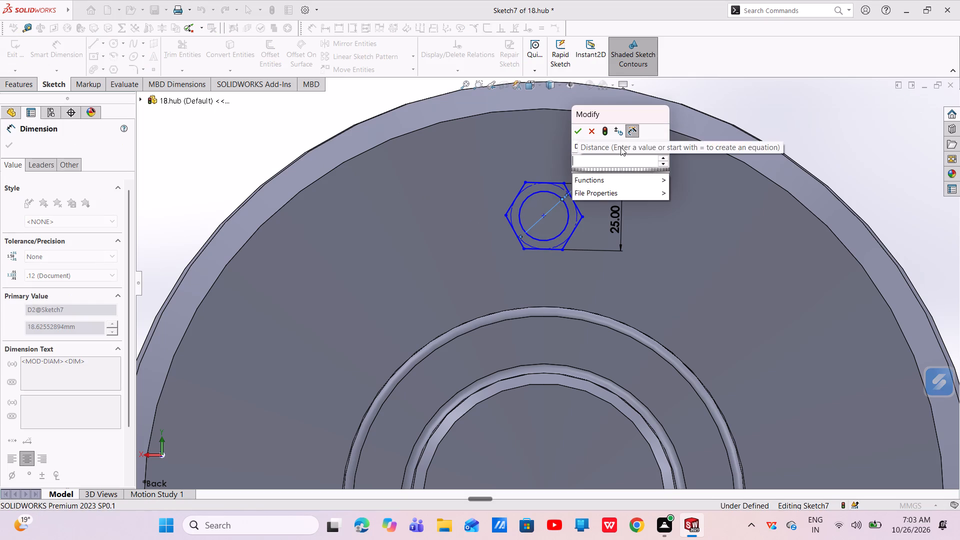
type("15")
key("Return")
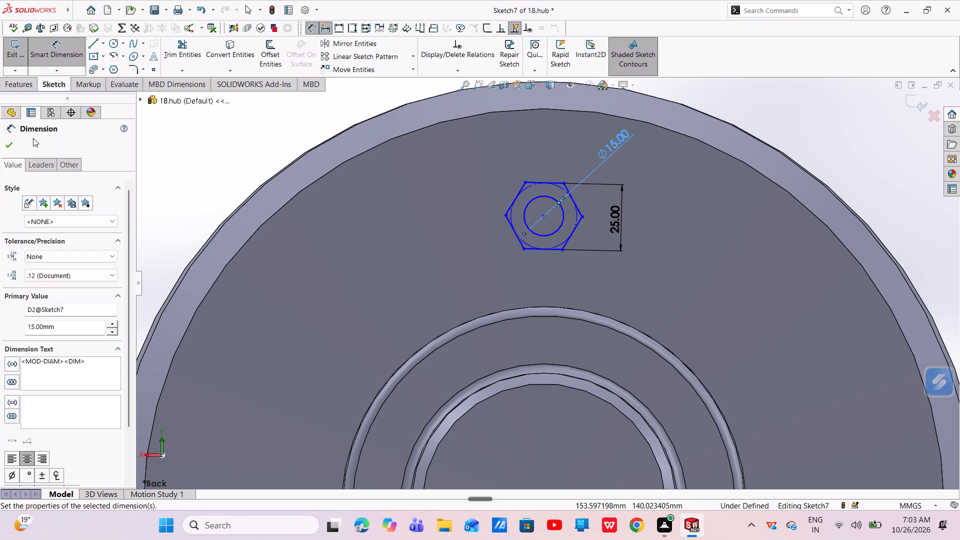
left_click(5, 144)
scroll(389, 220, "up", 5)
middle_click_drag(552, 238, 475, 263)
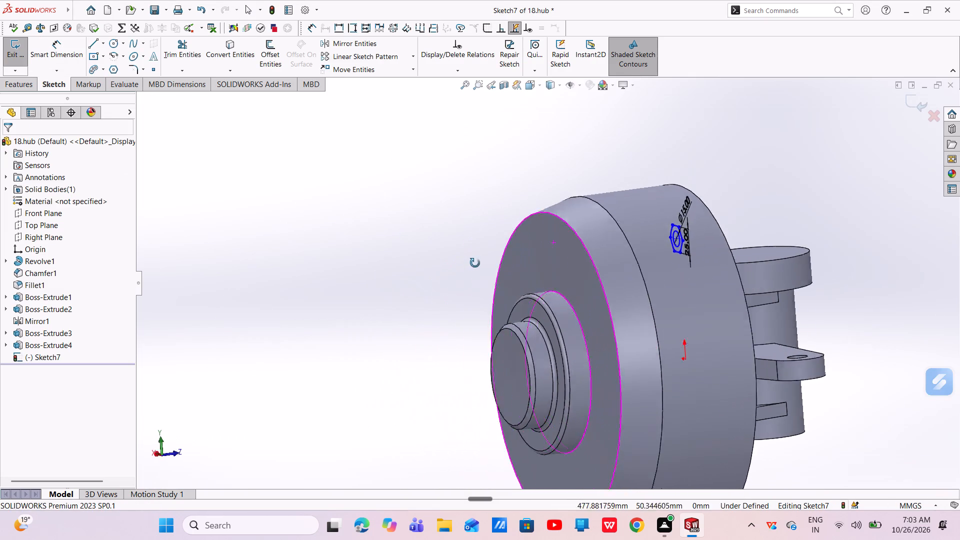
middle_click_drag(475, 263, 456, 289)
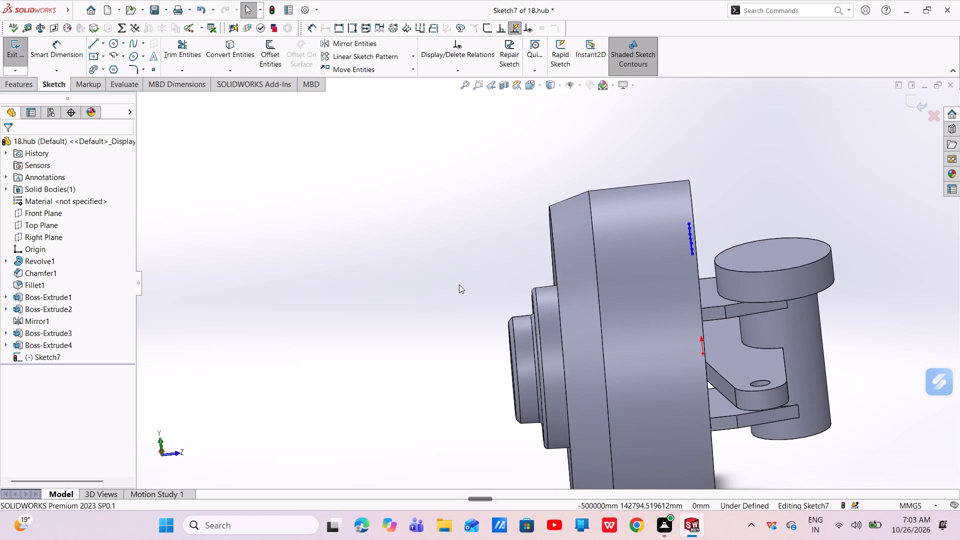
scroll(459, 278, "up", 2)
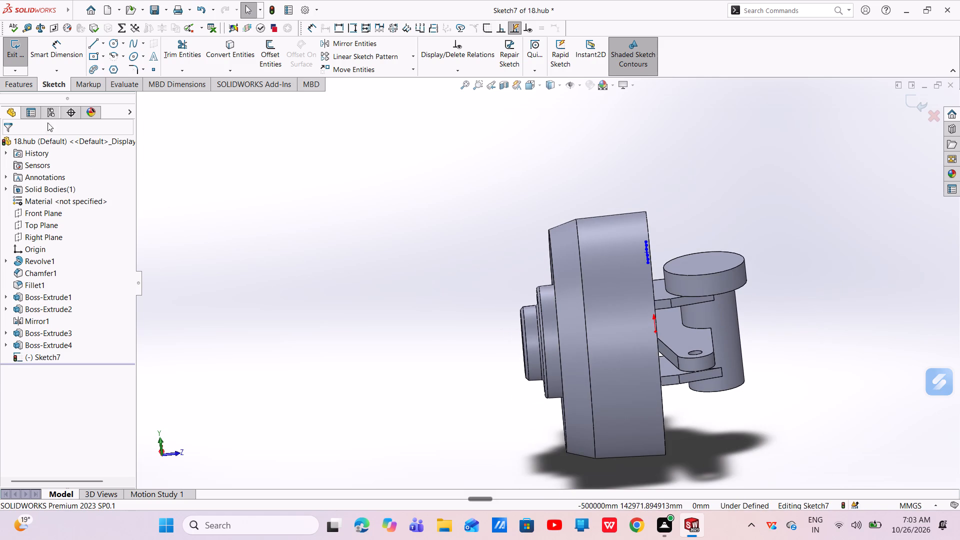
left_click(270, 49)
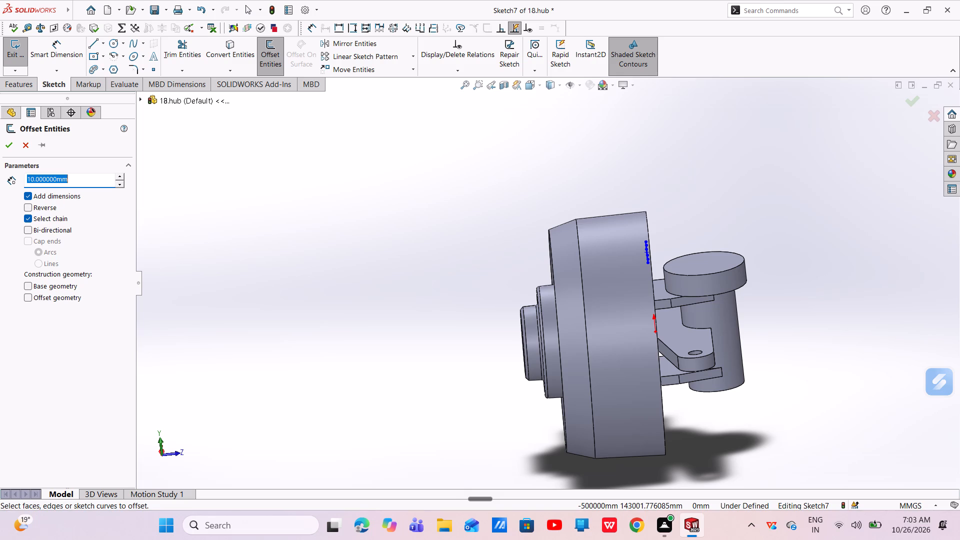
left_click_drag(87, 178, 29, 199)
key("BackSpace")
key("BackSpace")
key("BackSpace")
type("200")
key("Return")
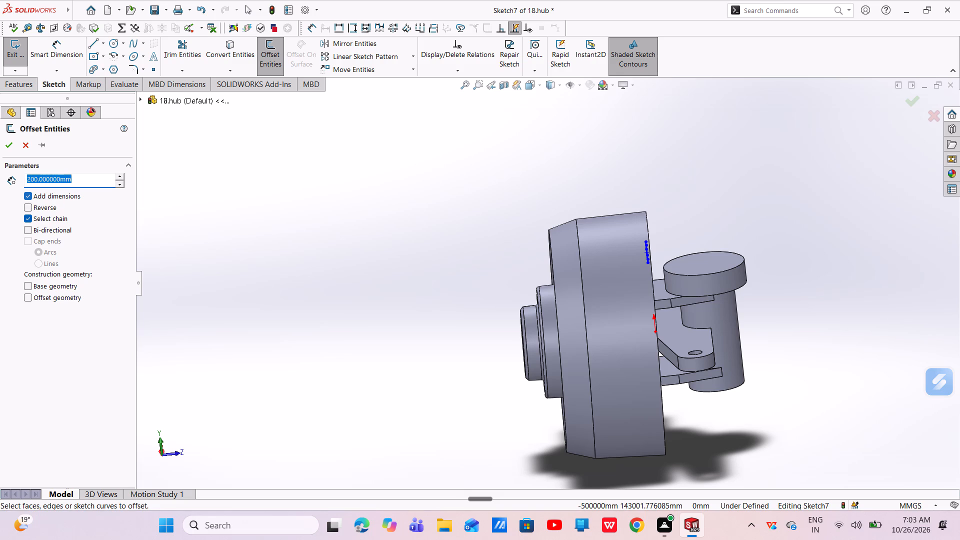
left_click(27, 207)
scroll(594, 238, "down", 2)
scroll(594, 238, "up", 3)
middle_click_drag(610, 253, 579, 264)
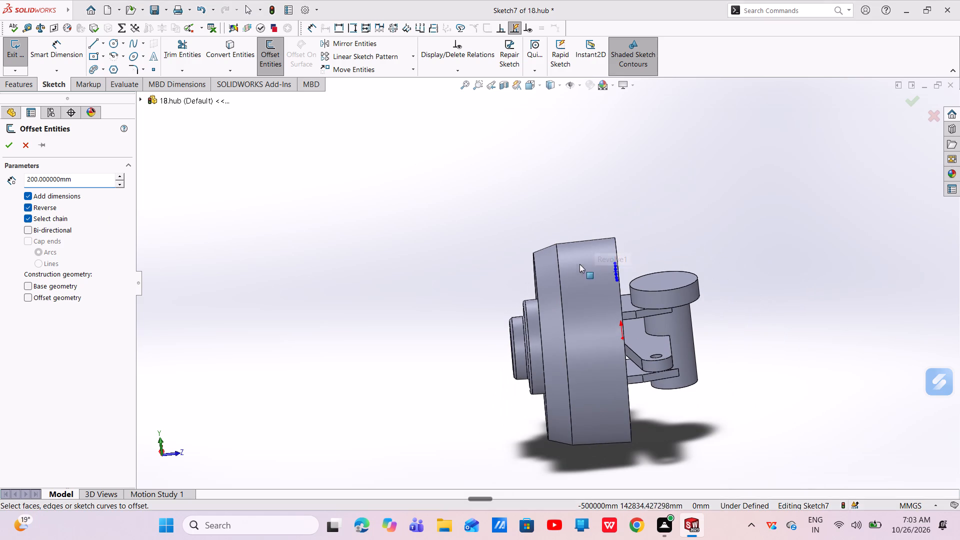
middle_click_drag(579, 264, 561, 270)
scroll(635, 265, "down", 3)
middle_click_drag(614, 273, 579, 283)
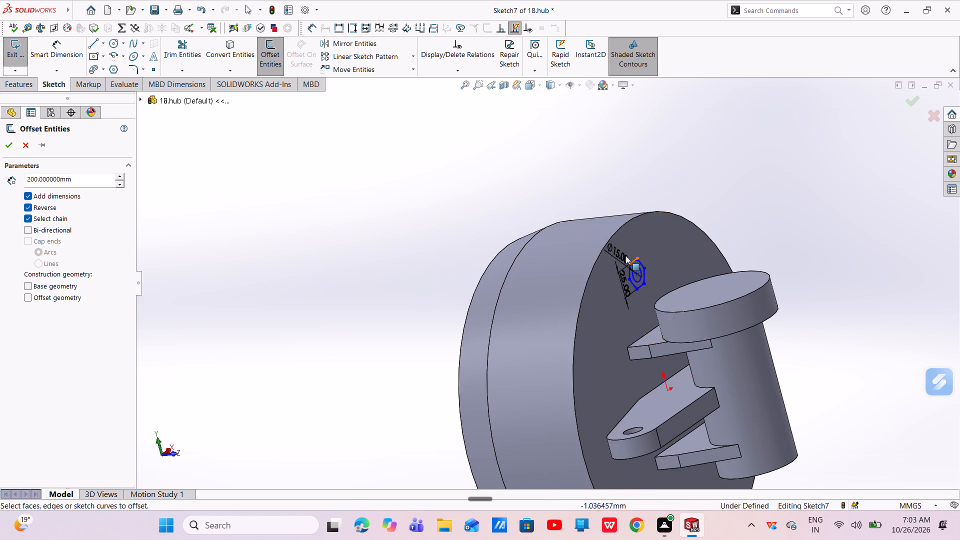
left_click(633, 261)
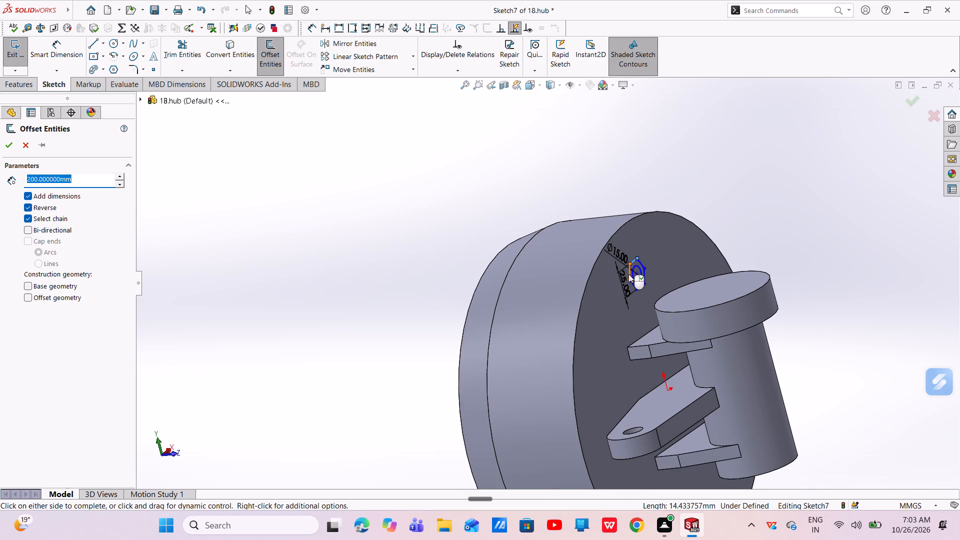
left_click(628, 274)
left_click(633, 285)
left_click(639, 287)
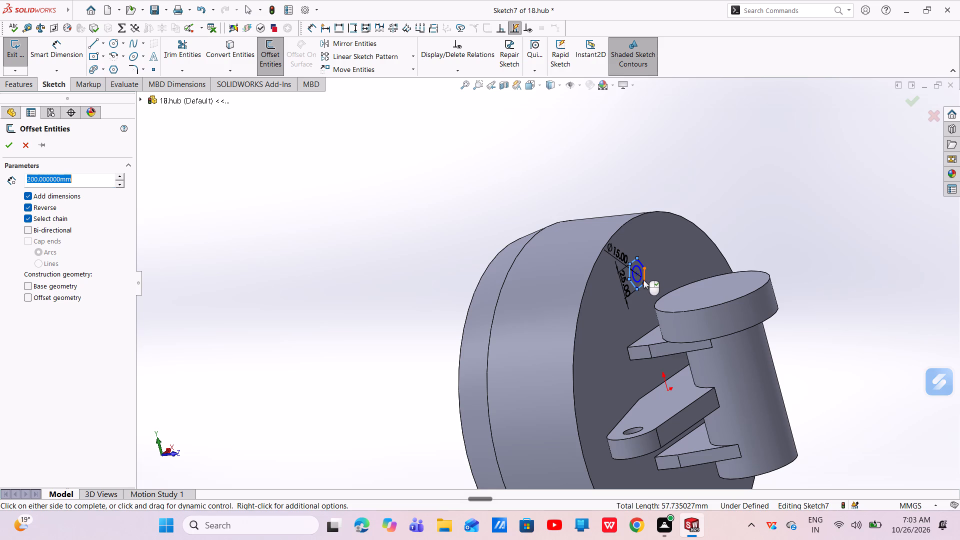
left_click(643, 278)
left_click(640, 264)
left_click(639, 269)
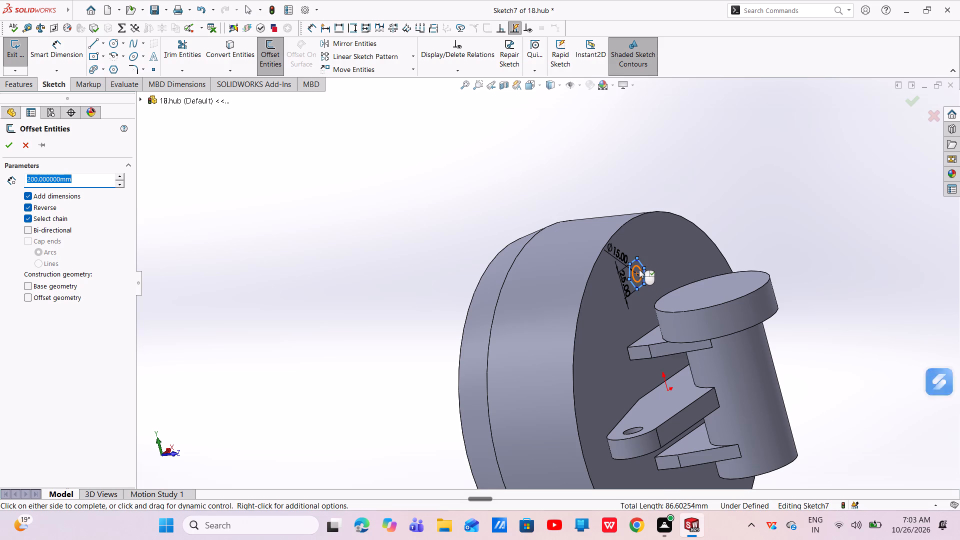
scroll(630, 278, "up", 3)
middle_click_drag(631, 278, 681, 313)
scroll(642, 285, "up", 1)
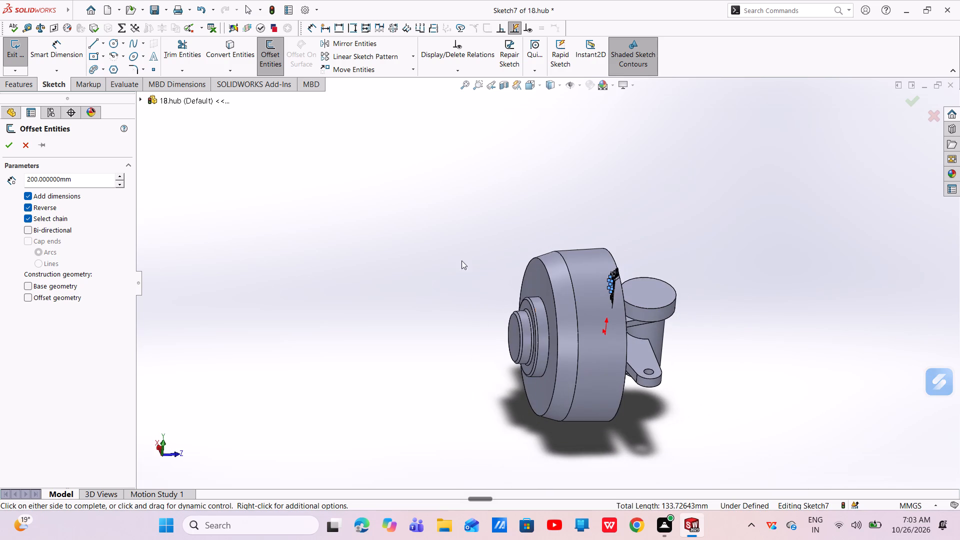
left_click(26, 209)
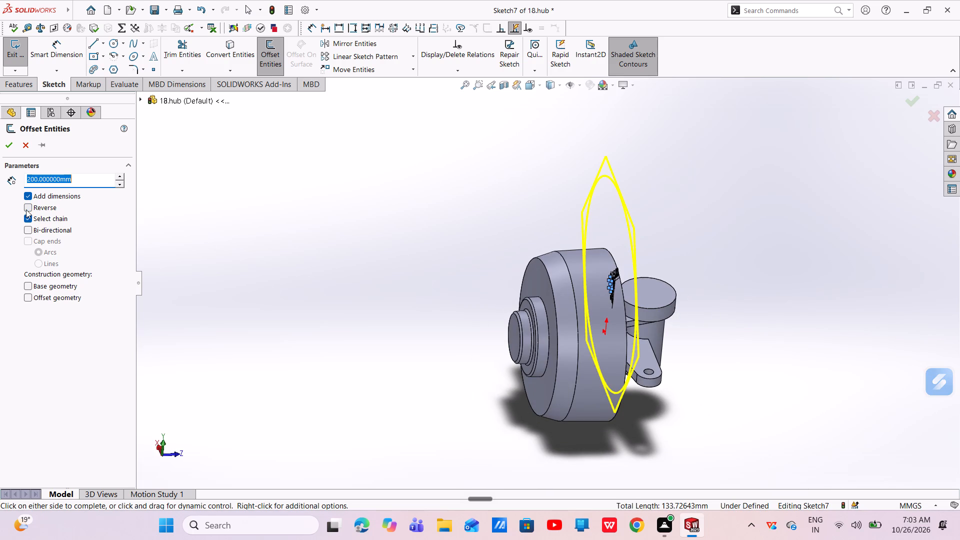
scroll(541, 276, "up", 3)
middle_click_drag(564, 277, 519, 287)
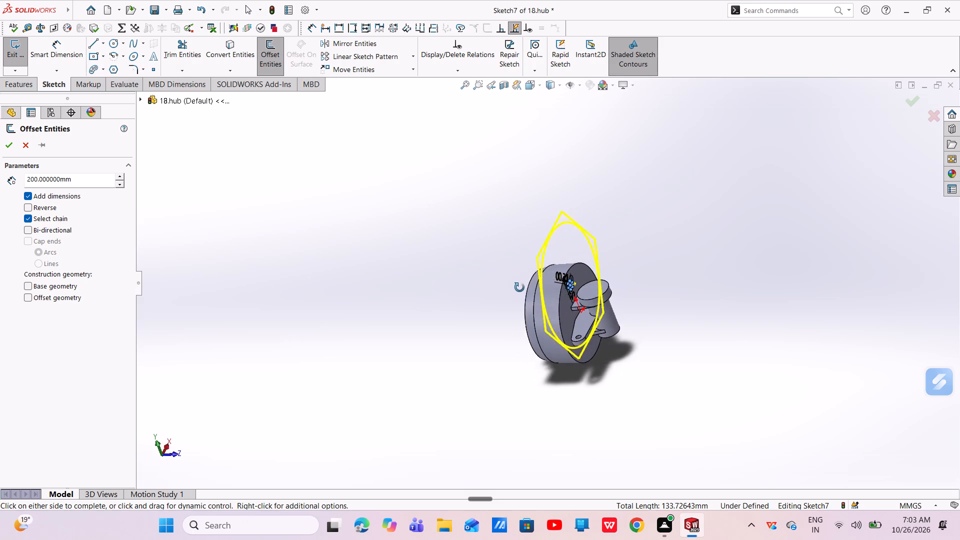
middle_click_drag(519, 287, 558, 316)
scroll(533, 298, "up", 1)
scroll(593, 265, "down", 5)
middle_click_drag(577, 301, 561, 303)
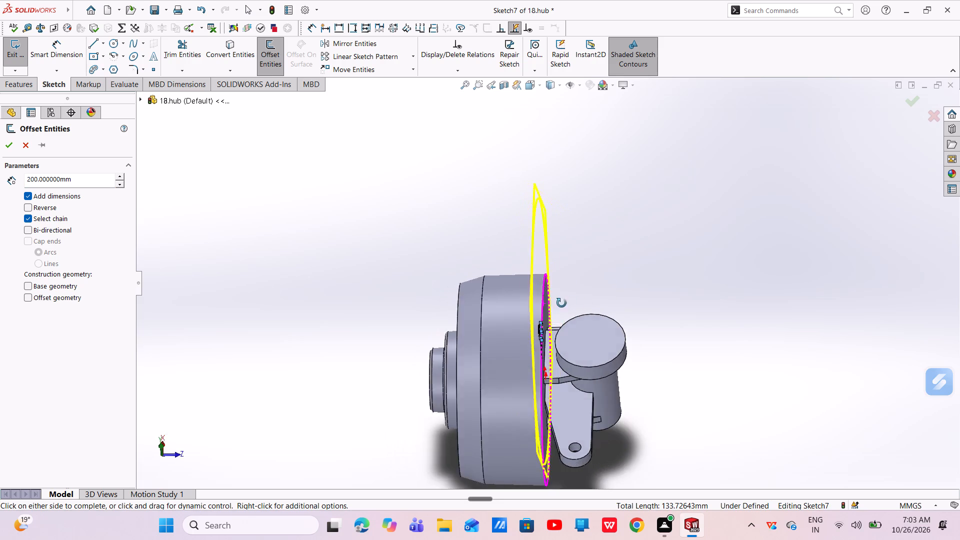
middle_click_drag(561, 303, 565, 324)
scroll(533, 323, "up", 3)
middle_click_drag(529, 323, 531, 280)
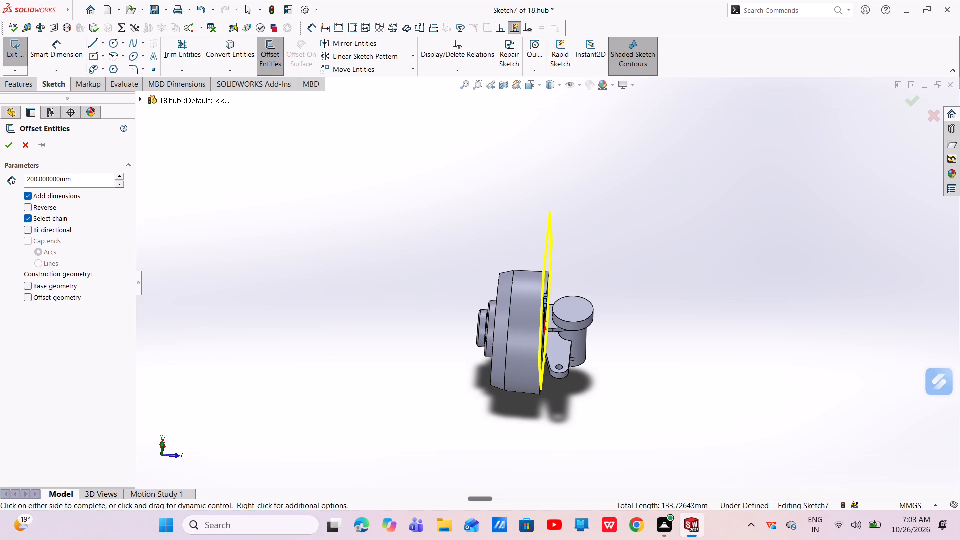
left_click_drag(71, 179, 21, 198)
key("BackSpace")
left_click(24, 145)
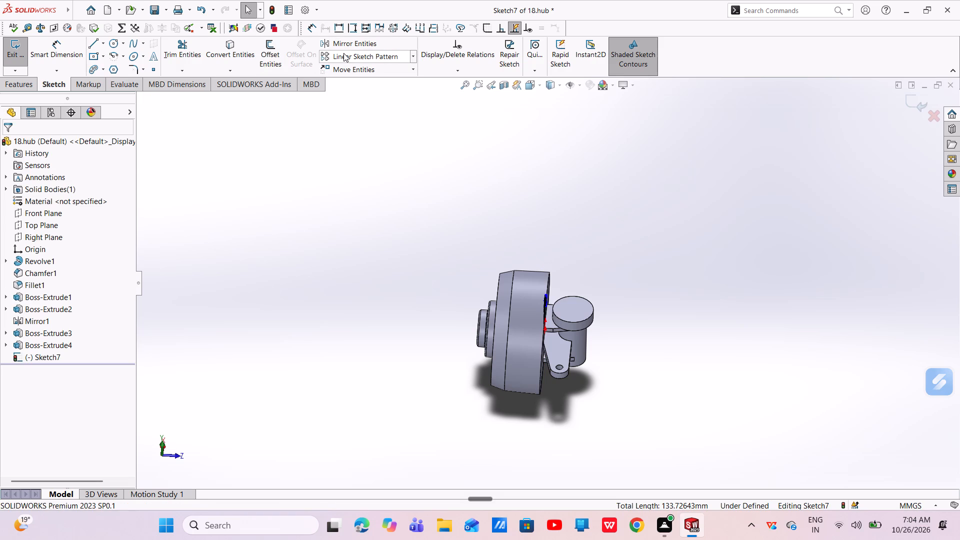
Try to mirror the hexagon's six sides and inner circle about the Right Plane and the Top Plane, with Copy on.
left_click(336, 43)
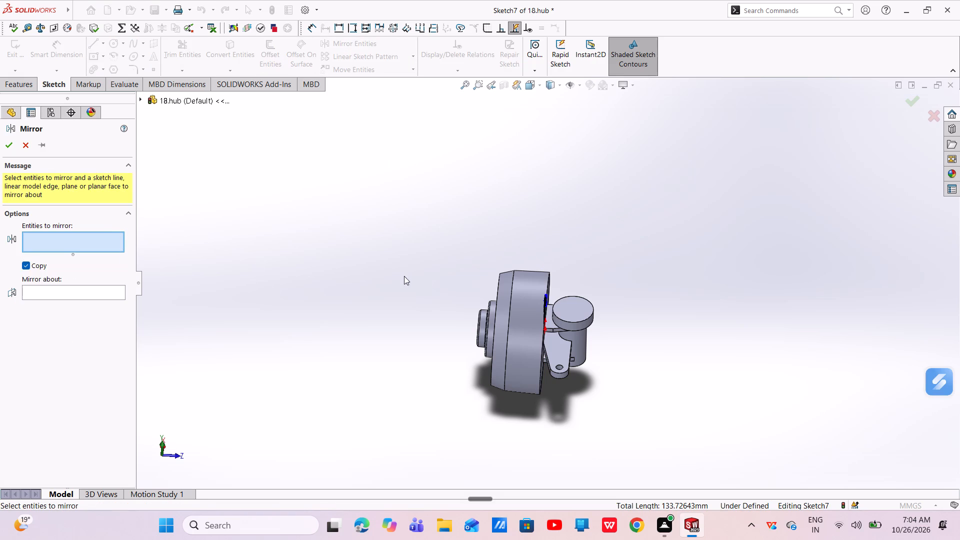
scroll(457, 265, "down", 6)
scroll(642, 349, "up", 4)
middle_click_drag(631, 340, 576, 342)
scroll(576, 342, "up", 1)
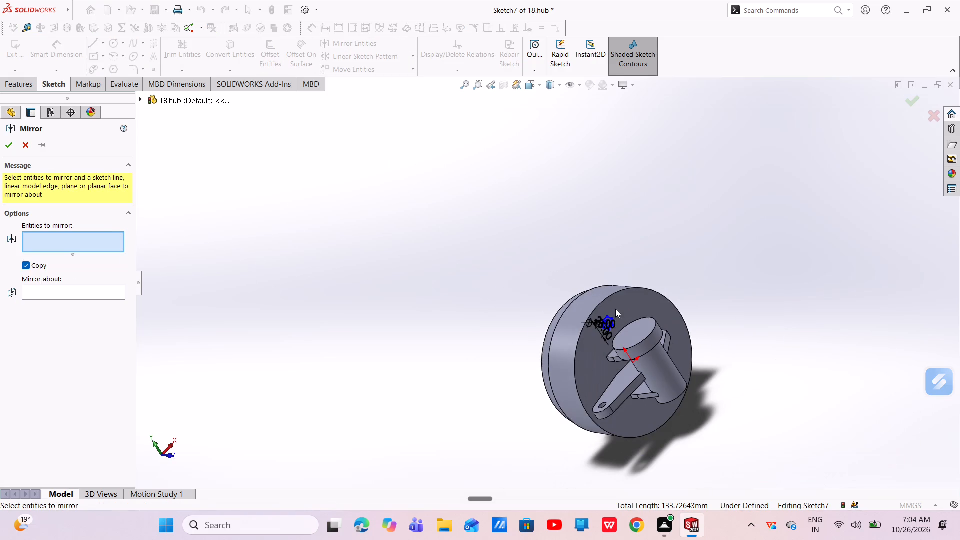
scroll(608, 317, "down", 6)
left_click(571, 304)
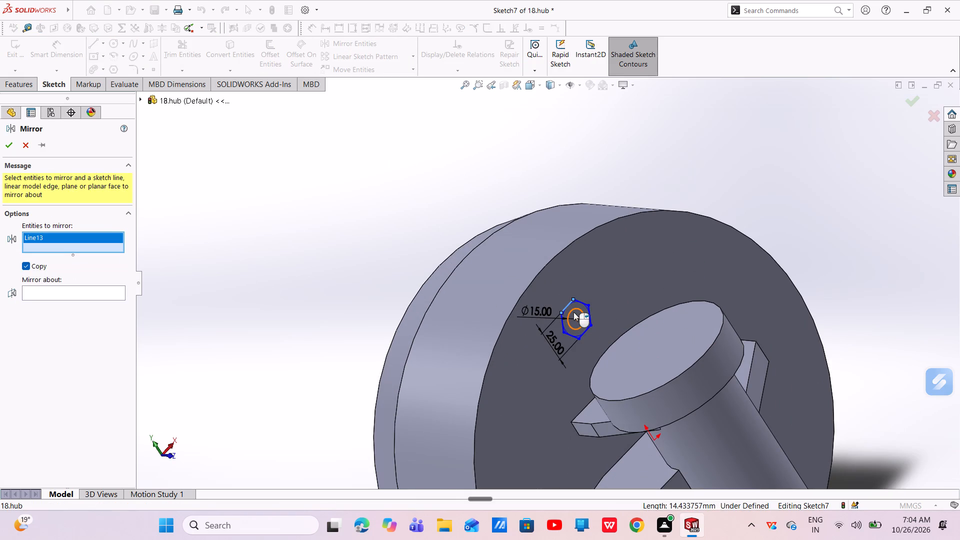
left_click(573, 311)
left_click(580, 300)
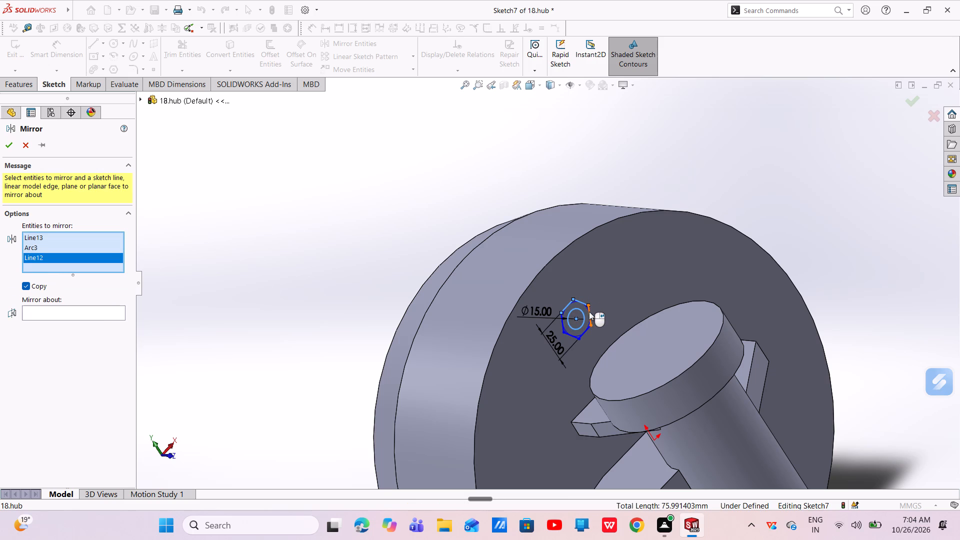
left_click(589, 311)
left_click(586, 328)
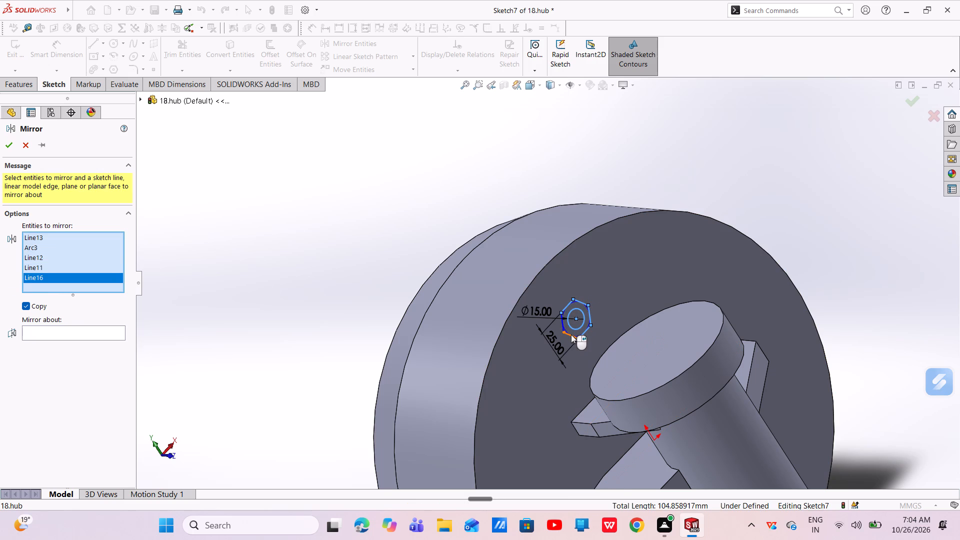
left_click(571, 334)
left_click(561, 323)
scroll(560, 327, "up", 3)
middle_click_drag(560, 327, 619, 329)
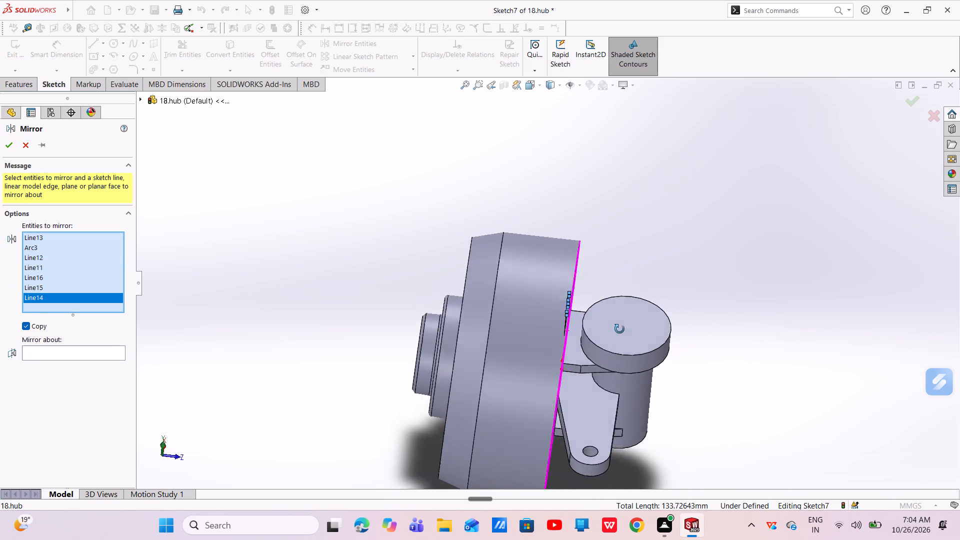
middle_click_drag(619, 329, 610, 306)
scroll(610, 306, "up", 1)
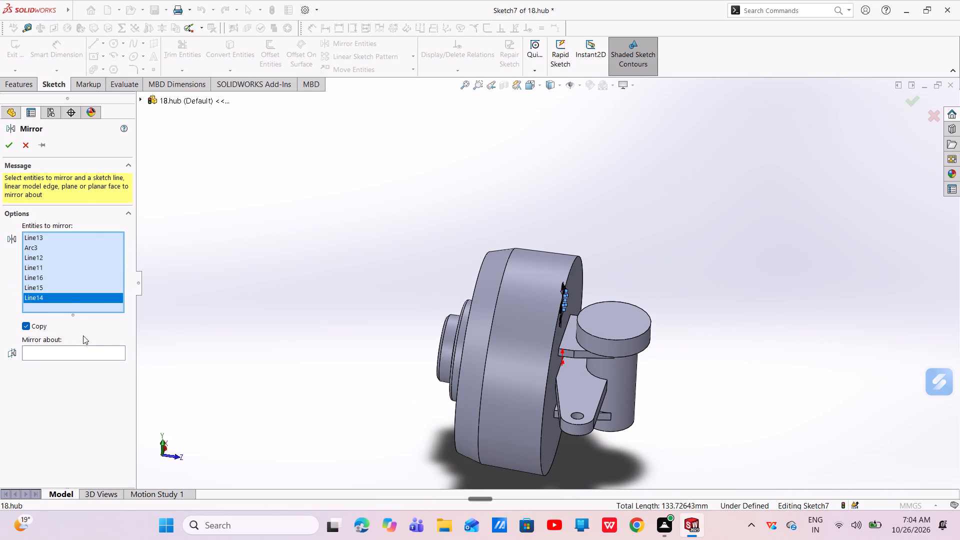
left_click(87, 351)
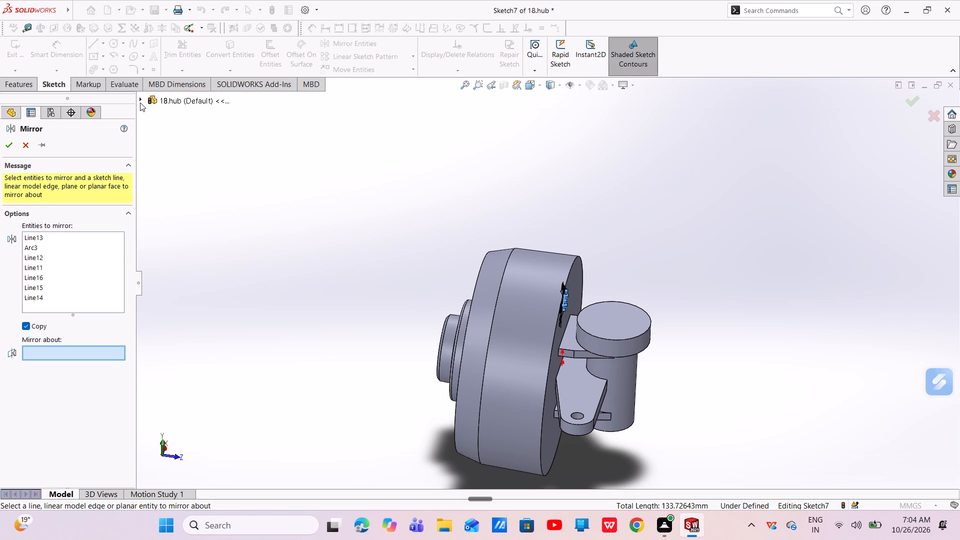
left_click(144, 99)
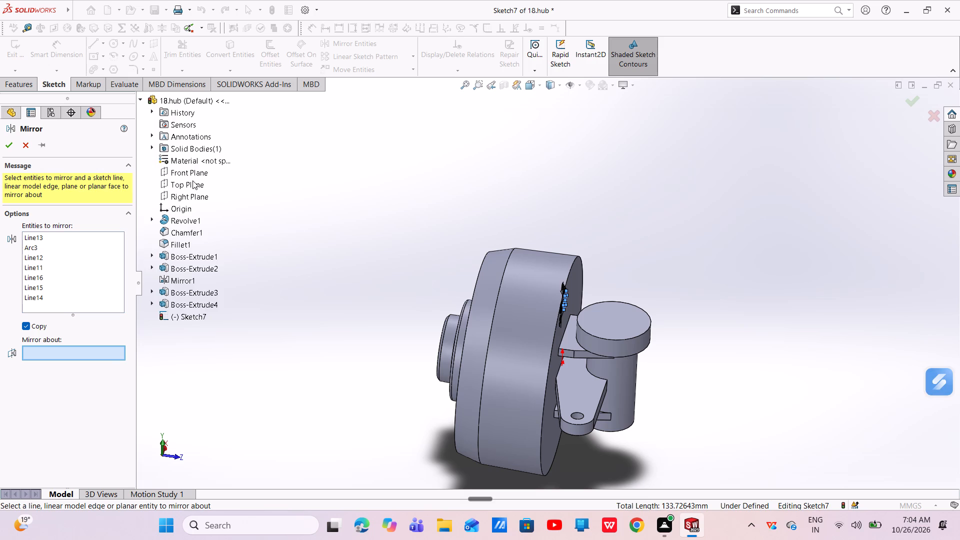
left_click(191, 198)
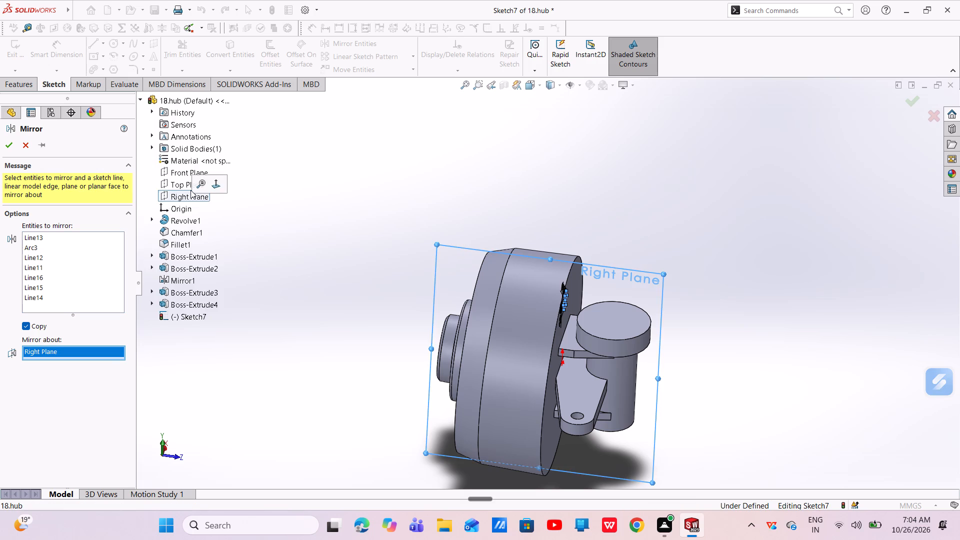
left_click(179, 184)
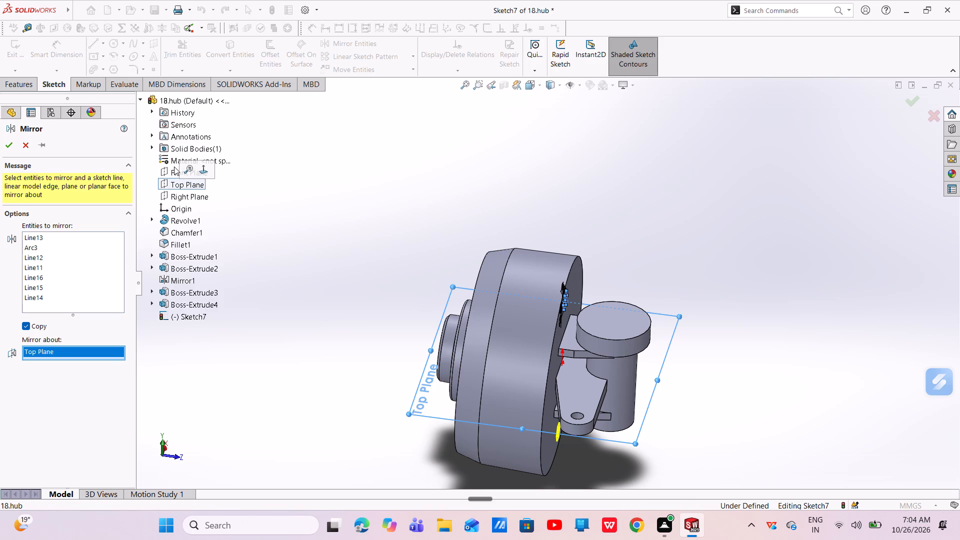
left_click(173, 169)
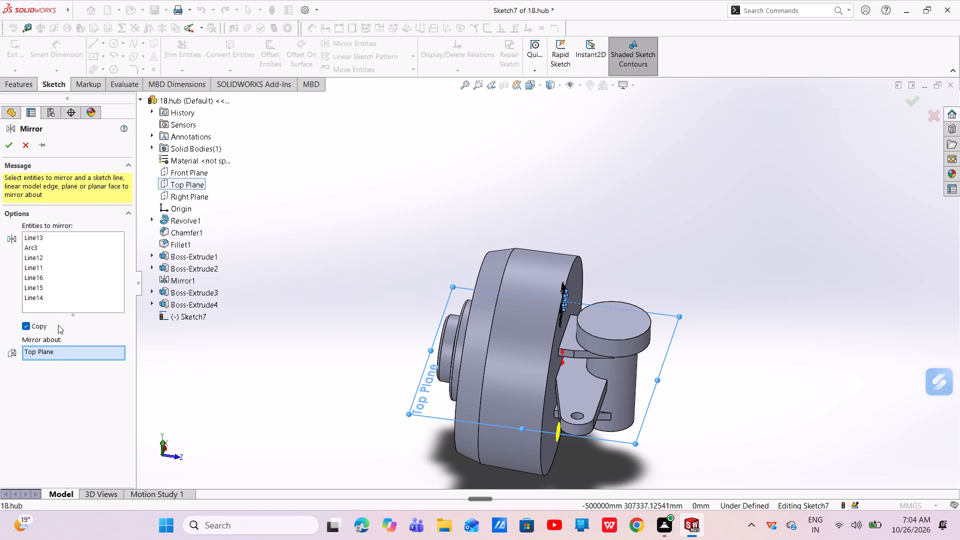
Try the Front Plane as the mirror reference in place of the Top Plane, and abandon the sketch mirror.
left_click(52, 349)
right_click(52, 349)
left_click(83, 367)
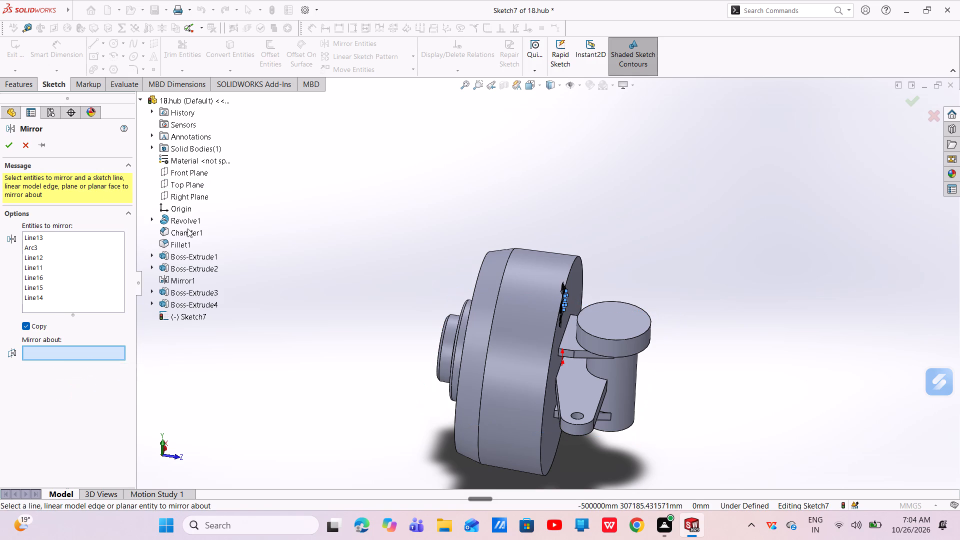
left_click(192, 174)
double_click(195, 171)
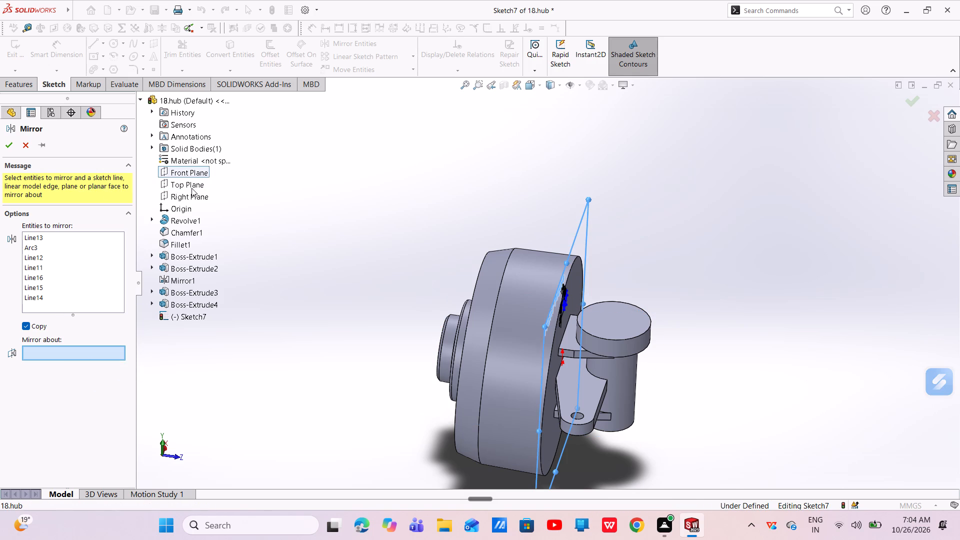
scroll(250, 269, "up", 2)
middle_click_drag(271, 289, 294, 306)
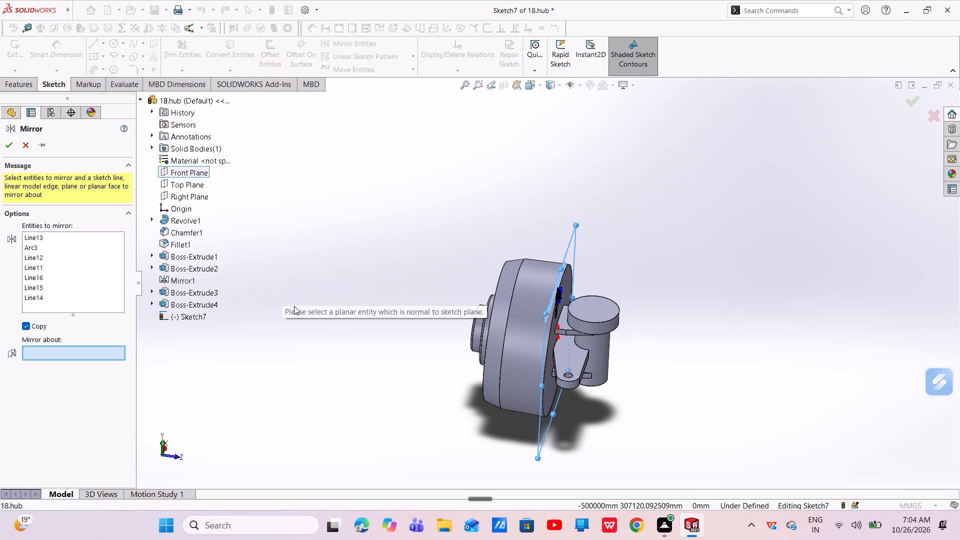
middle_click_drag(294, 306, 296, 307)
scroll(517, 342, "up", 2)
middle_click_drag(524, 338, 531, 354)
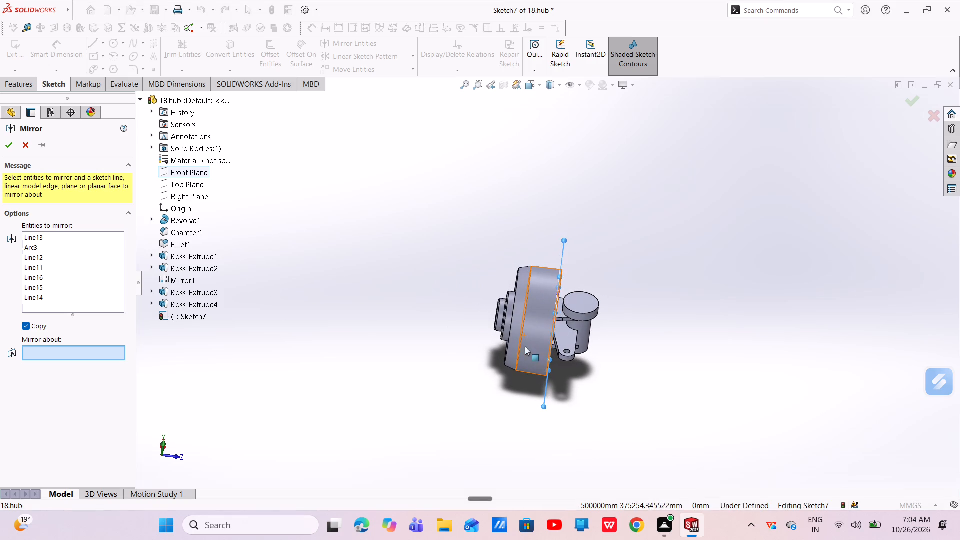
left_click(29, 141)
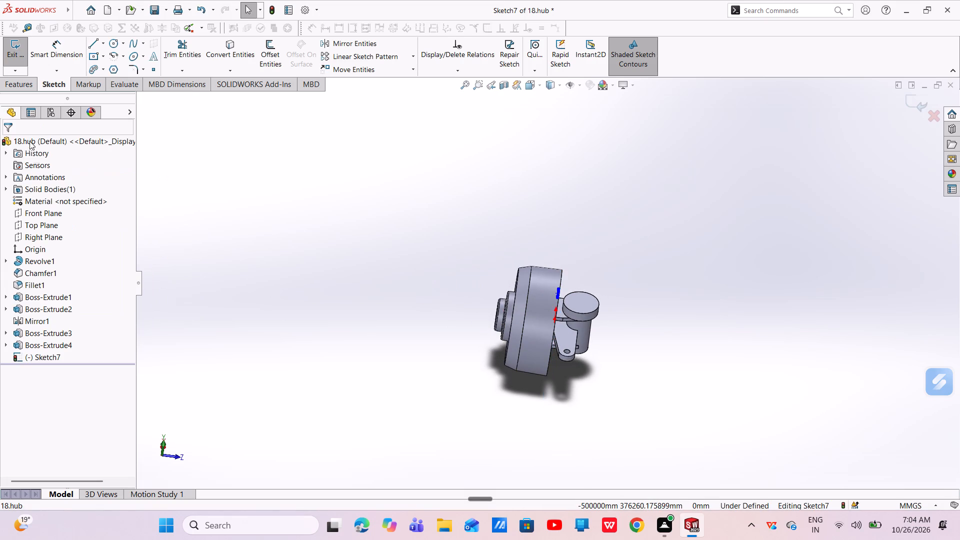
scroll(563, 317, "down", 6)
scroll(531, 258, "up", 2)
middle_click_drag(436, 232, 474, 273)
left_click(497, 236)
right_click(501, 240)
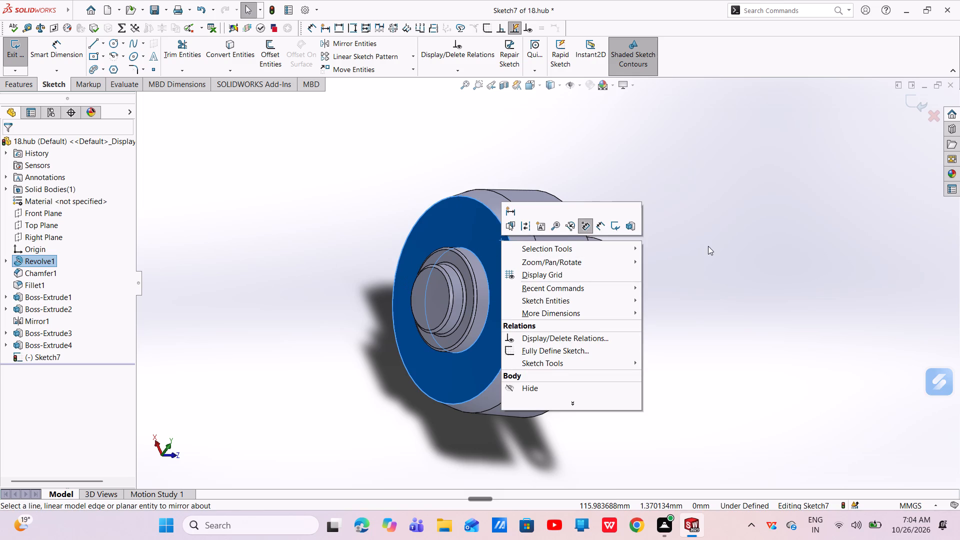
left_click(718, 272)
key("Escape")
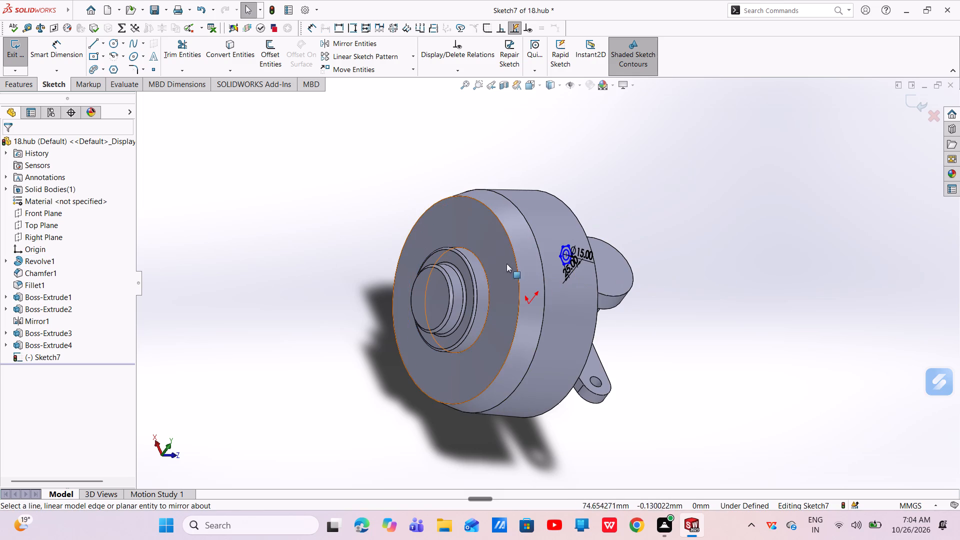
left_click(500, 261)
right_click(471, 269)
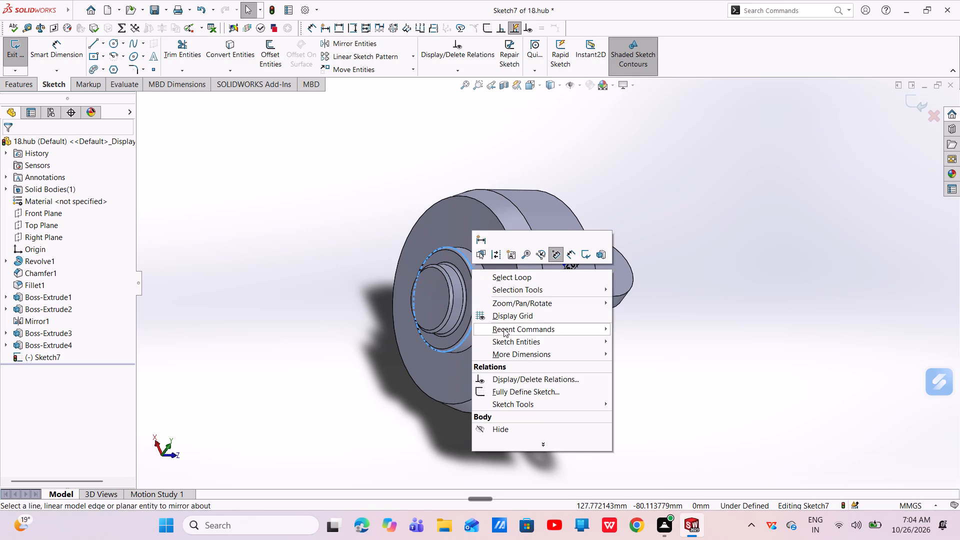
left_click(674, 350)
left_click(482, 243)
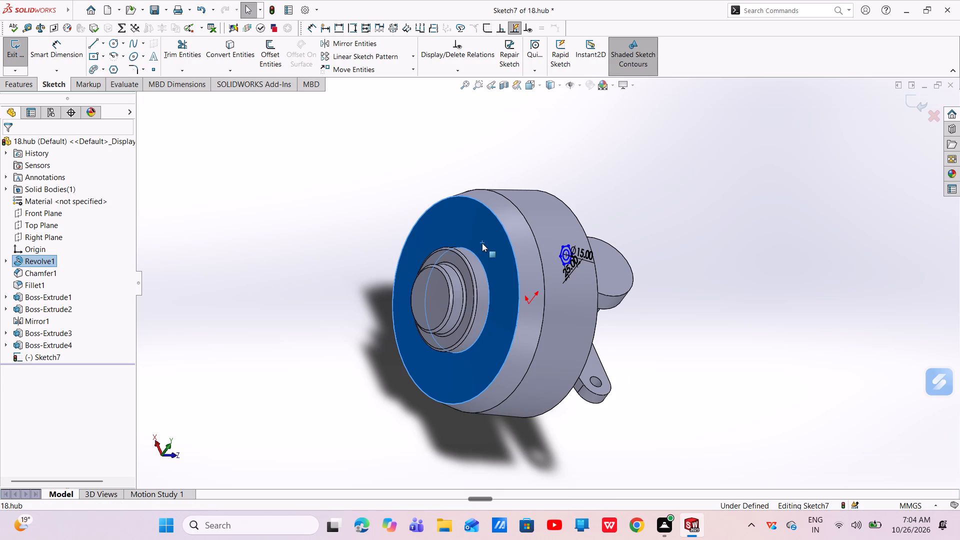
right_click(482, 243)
Finish the hexagon and circle sketch and return to the part.
double_click(910, 104)
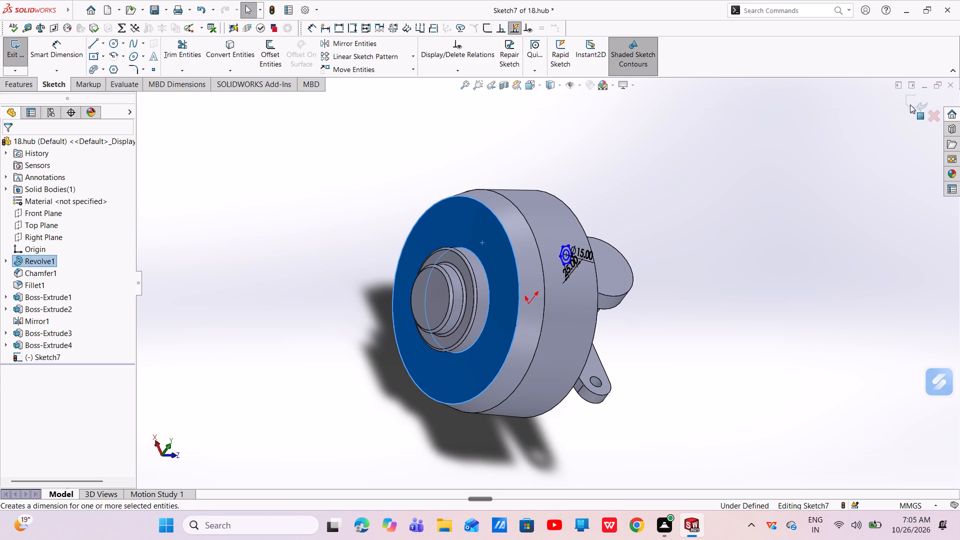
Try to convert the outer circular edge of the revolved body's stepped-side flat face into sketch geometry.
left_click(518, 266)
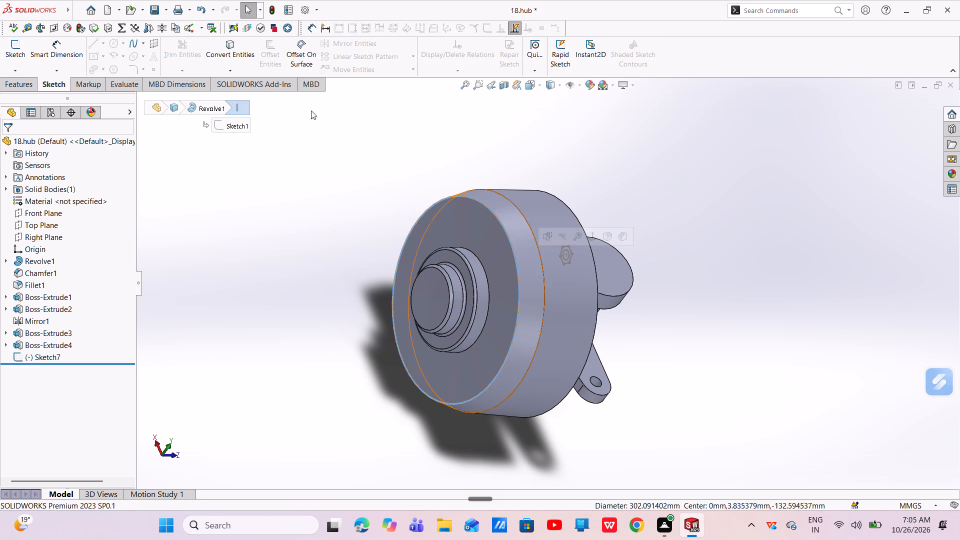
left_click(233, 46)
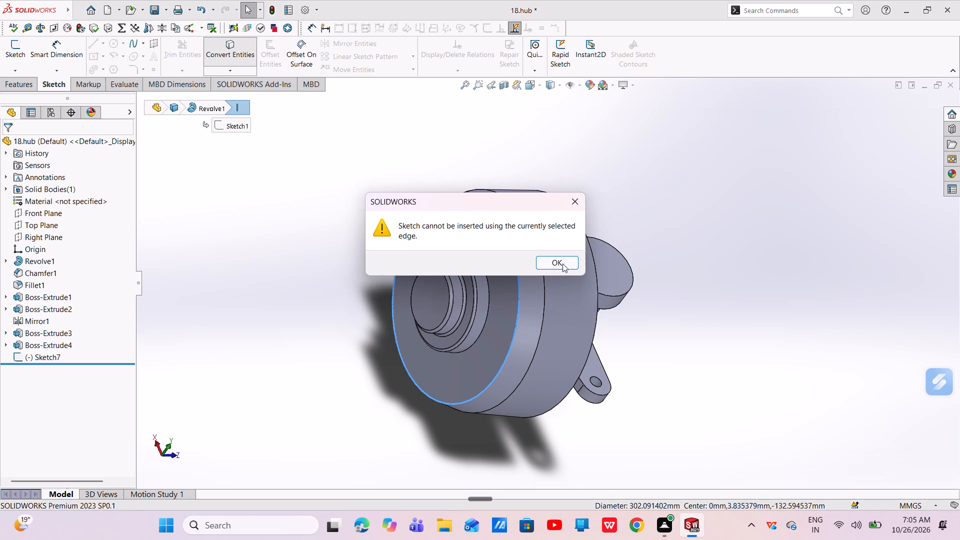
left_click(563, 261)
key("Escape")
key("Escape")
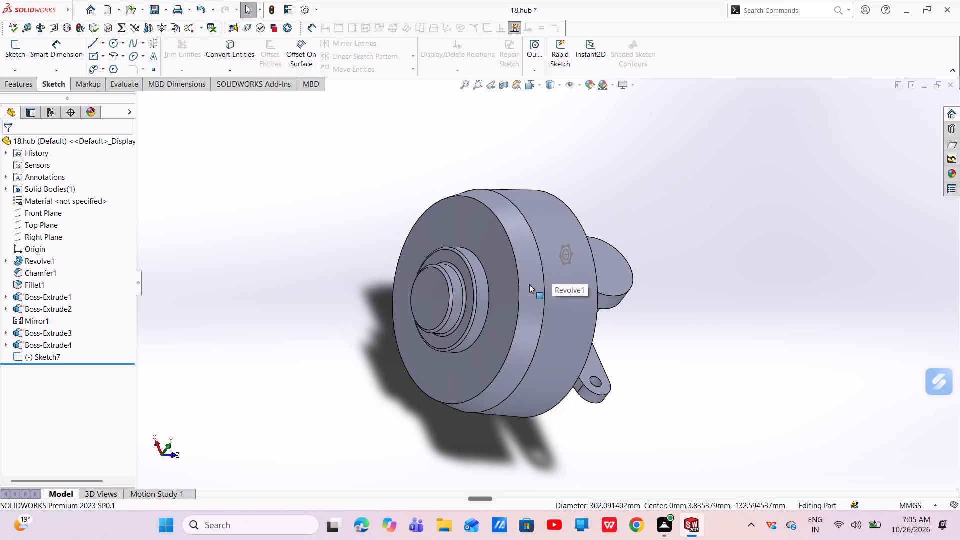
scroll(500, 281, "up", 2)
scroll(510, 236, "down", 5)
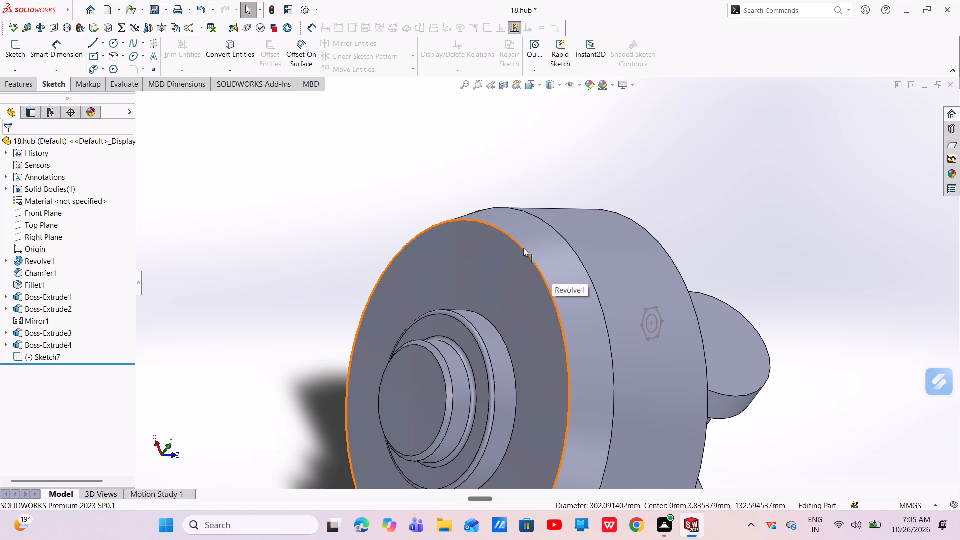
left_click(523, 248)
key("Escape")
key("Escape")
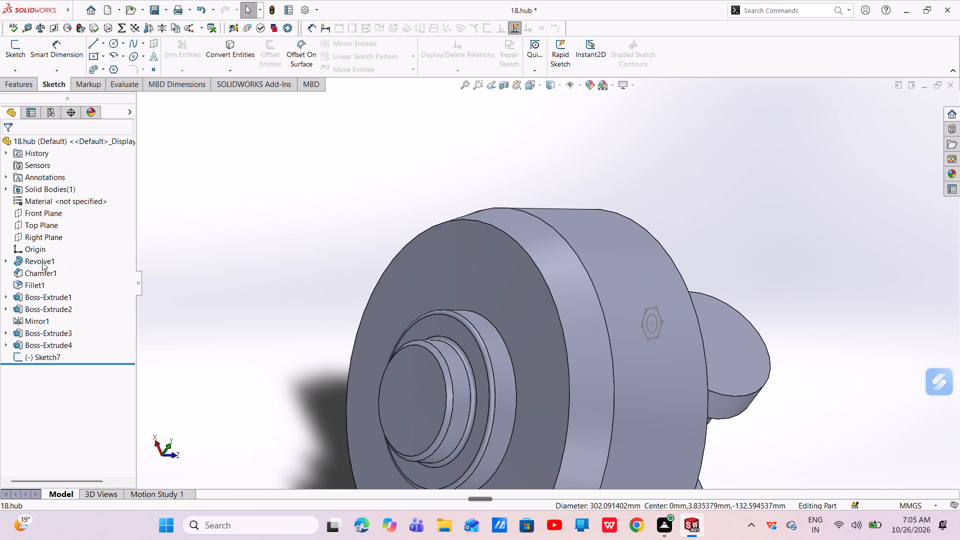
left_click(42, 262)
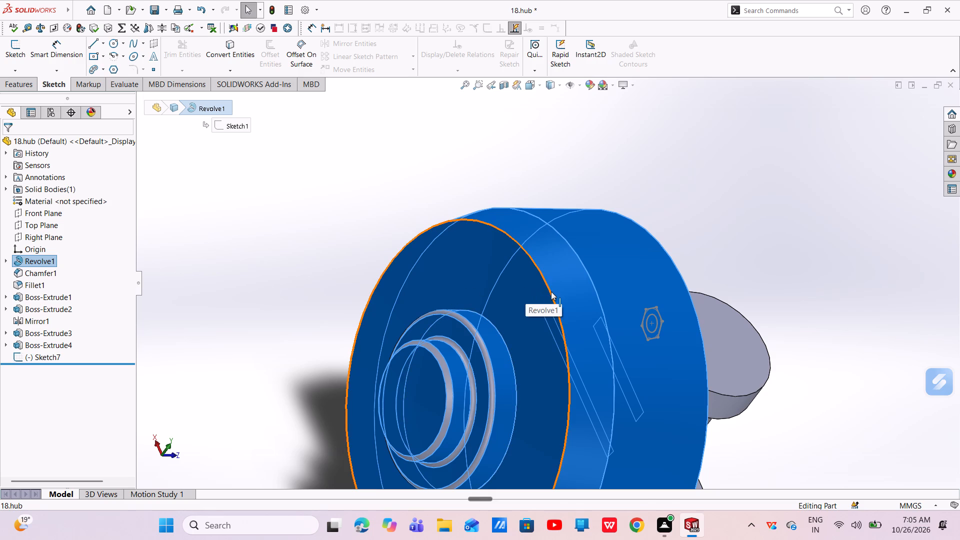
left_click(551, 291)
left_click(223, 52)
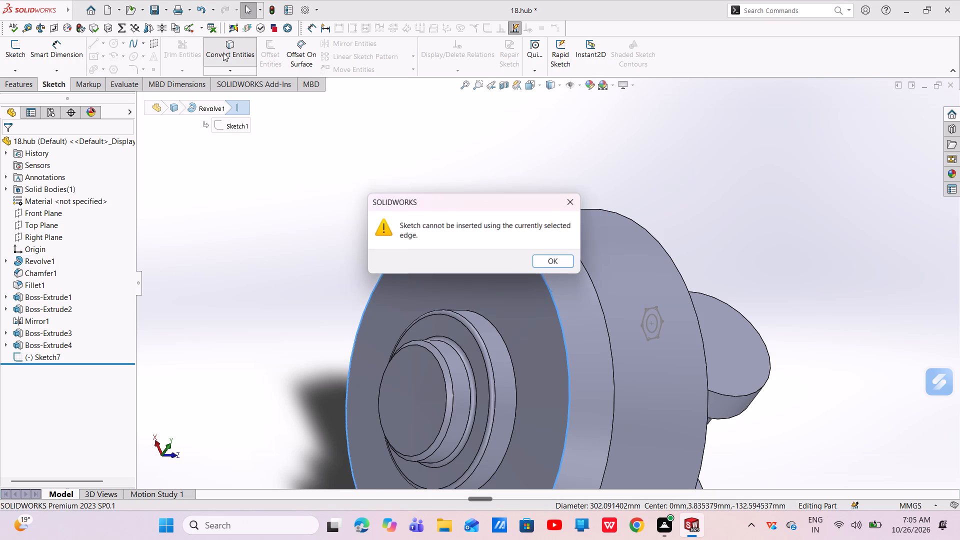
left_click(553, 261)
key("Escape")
Open the revolve's base sketch for editing and try the Fully Define Sketch calculation with Selected entities.
left_click(521, 295)
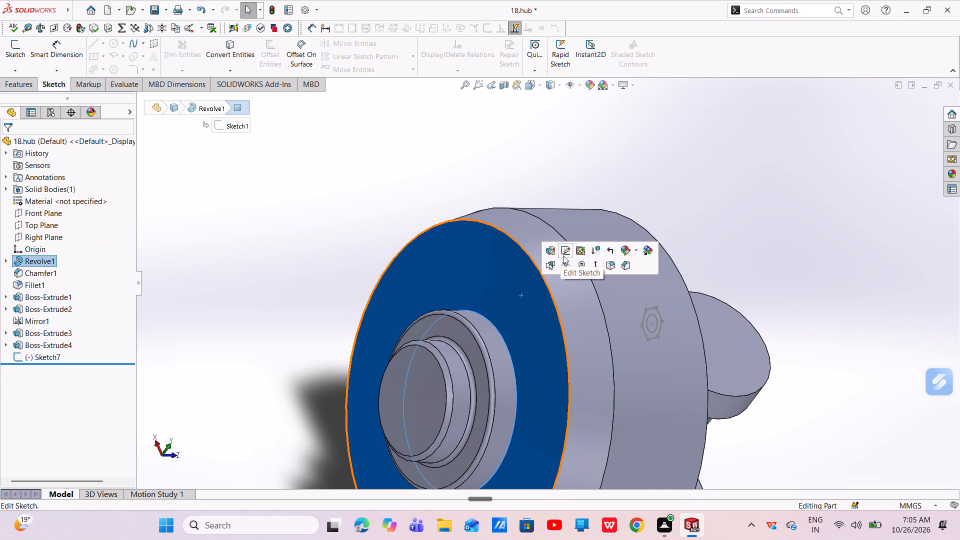
left_click(563, 254)
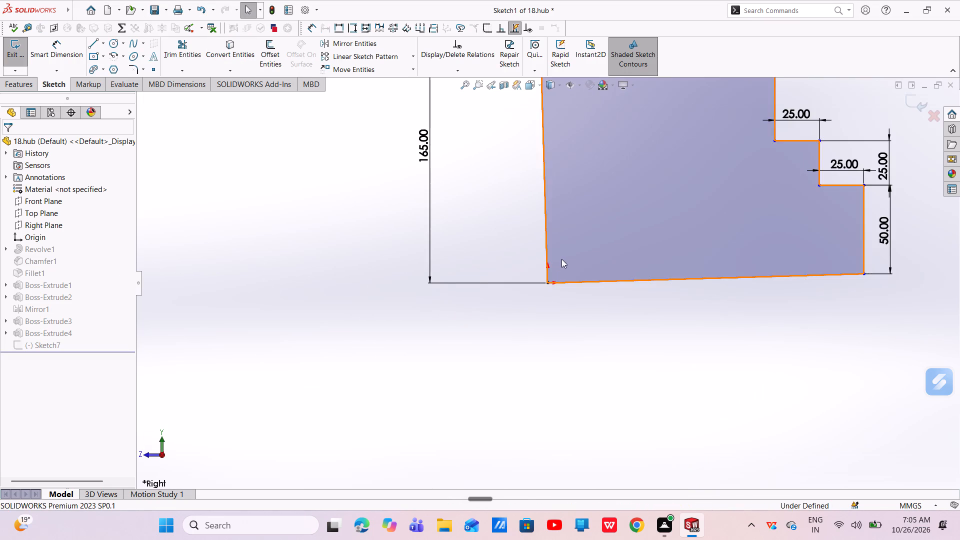
scroll(562, 258, "up", 3)
key("Escape")
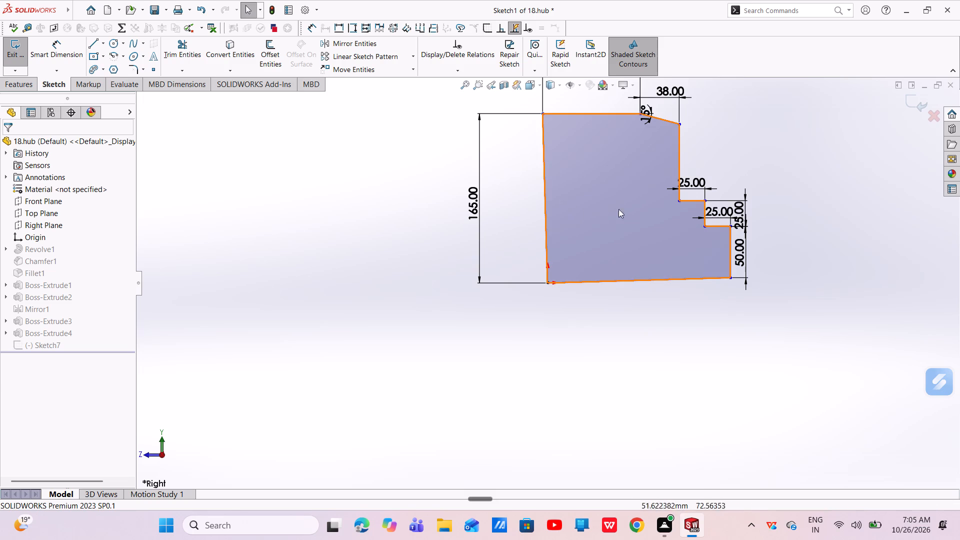
scroll(714, 160, "down", 3)
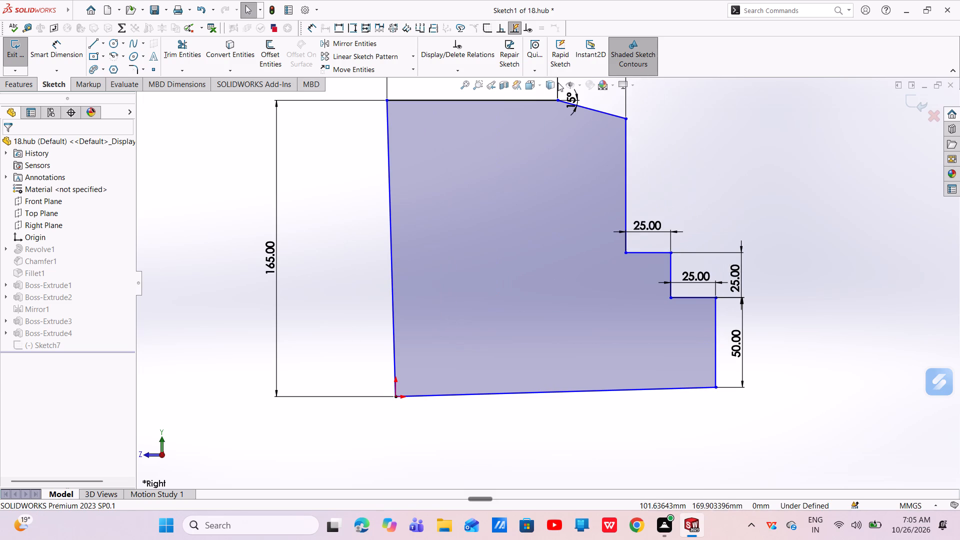
left_click(463, 67)
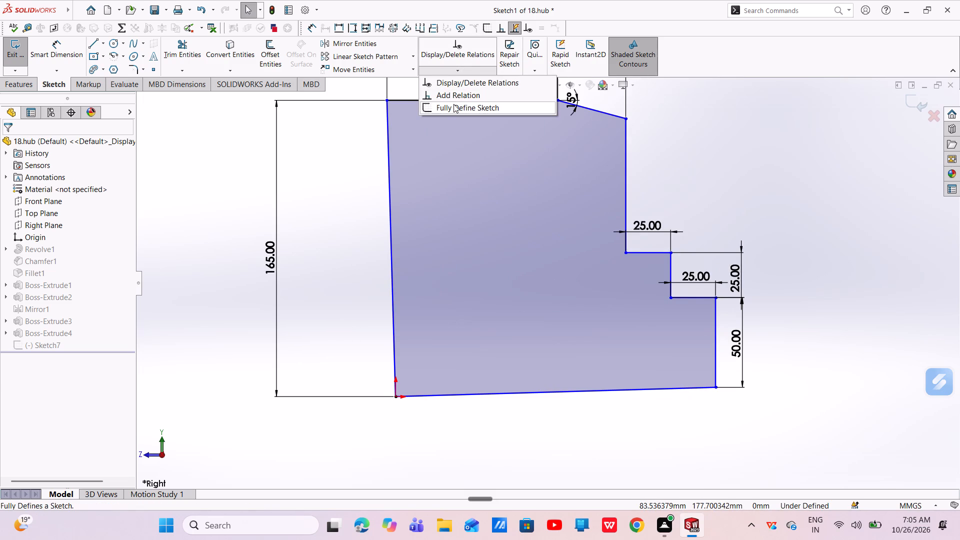
left_click(453, 104)
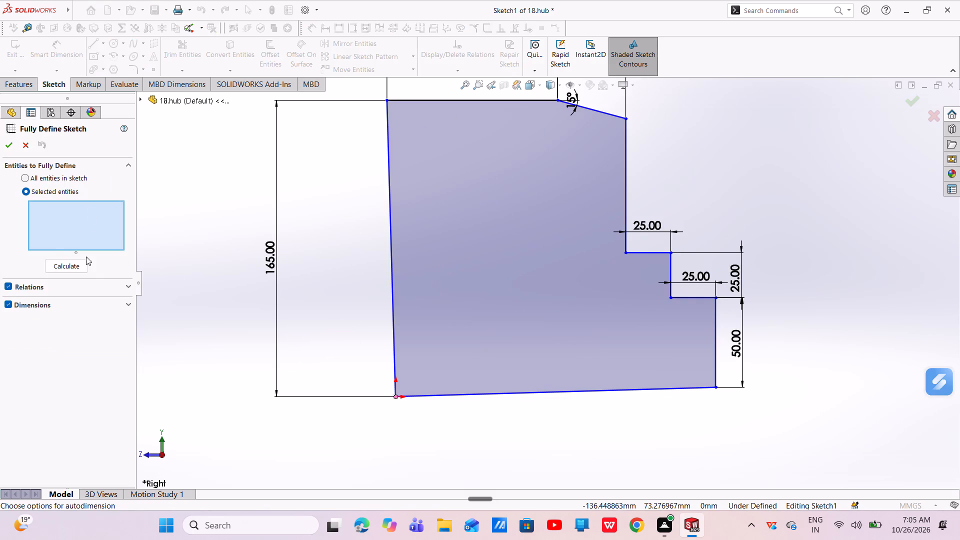
left_click(67, 269)
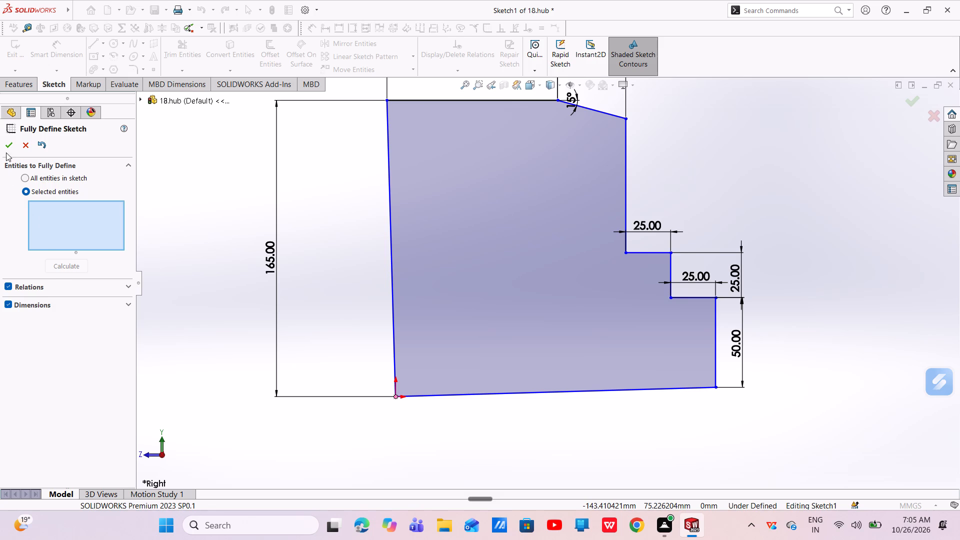
left_click(8, 144)
Make the slightly tilted 165 mm side line rising from the origin vertical, and finish the revolve's base sketch.
scroll(505, 313, "up", 3)
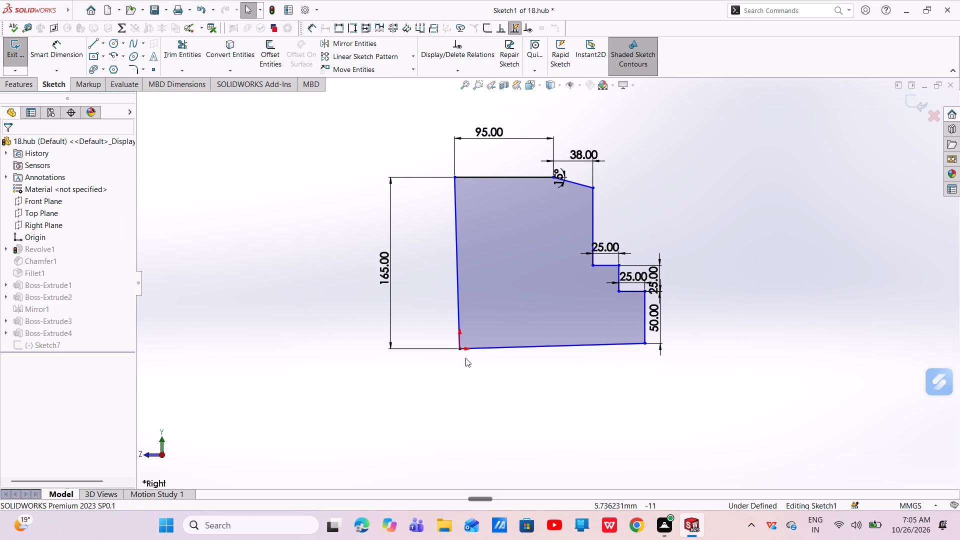
left_click(455, 208)
left_click(499, 160)
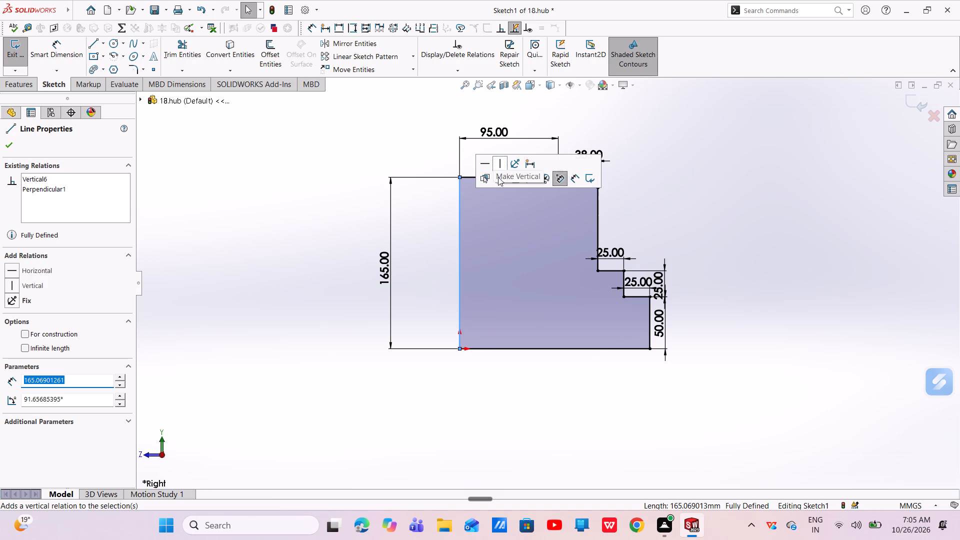
key("Escape")
key("Escape")
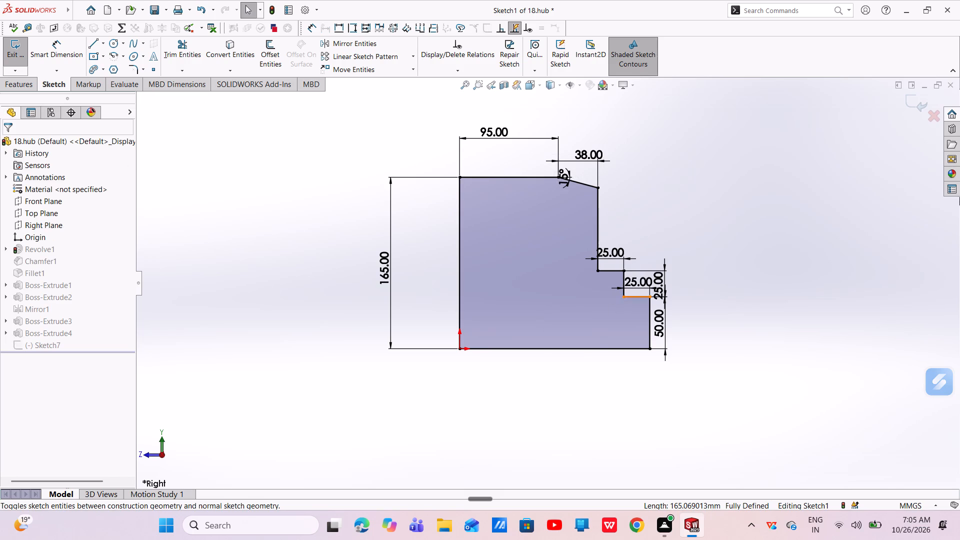
left_click(912, 103)
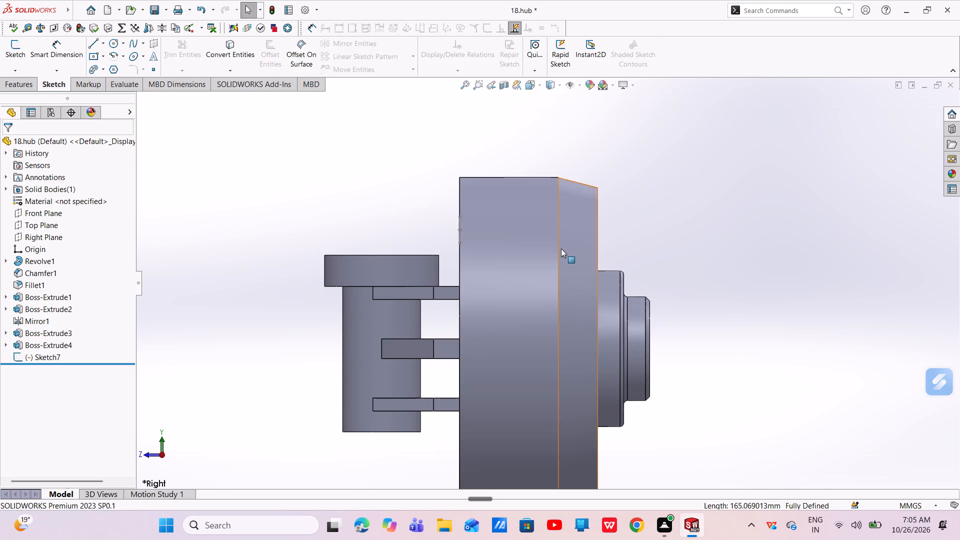
Start a sketch on the revolved body's stepped-side flat face and draw a hexagon over the existing one, about 25 mm across flats.
scroll(560, 248, "up", 3)
middle_click_drag(566, 261, 479, 266)
left_click(495, 240)
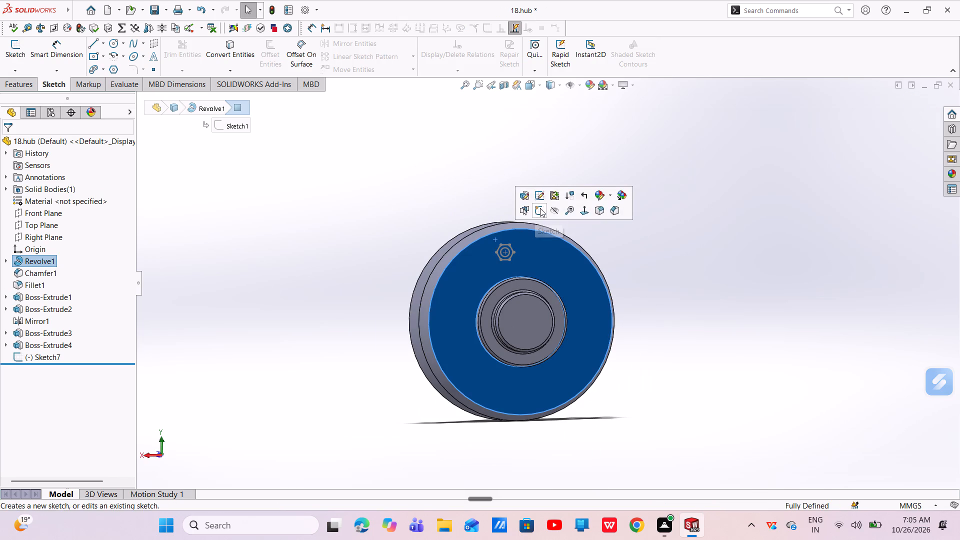
left_click(540, 207)
scroll(548, 164, "down", 2)
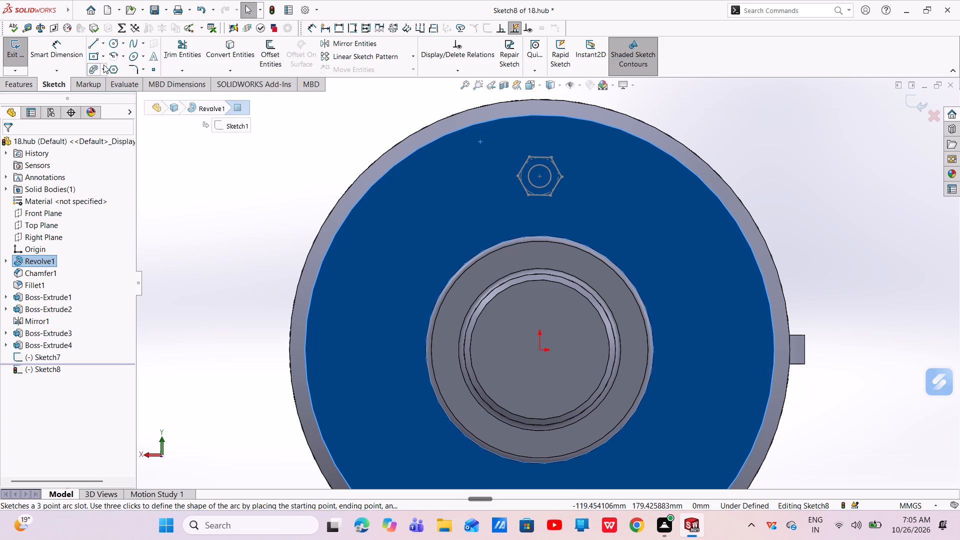
left_click(114, 69)
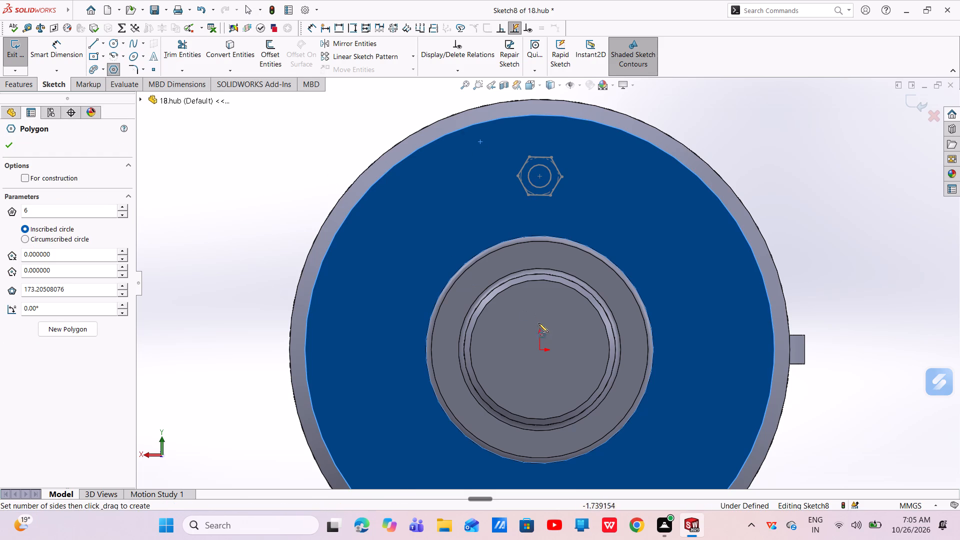
left_click(539, 176)
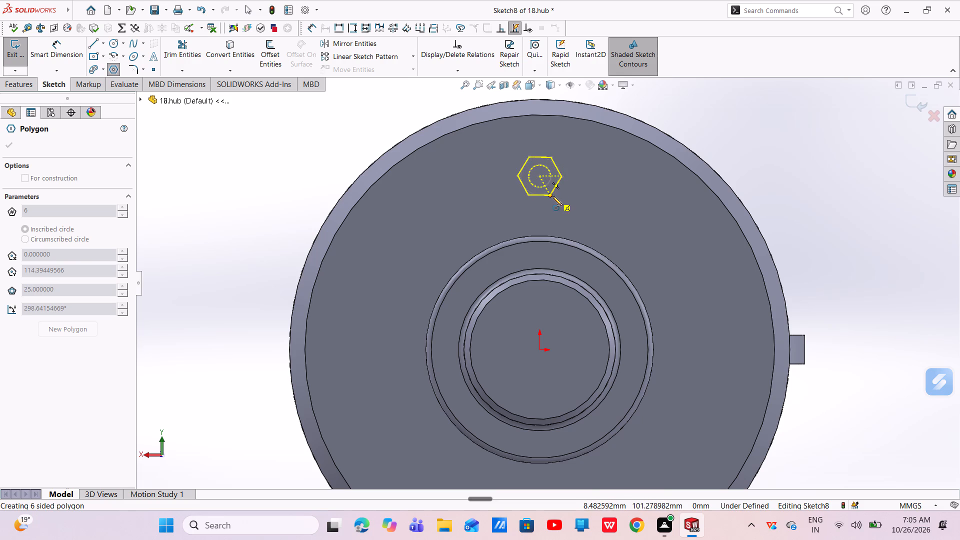
left_click(552, 196)
right_click(580, 215)
left_click(593, 223)
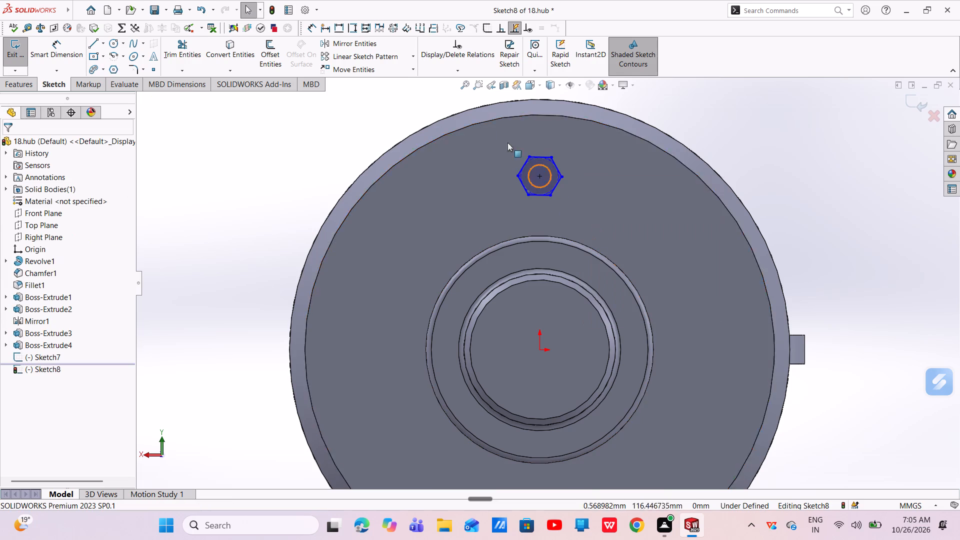
Draw a 15 mm diameter circle centred inside the new hexagon.
left_click(113, 45)
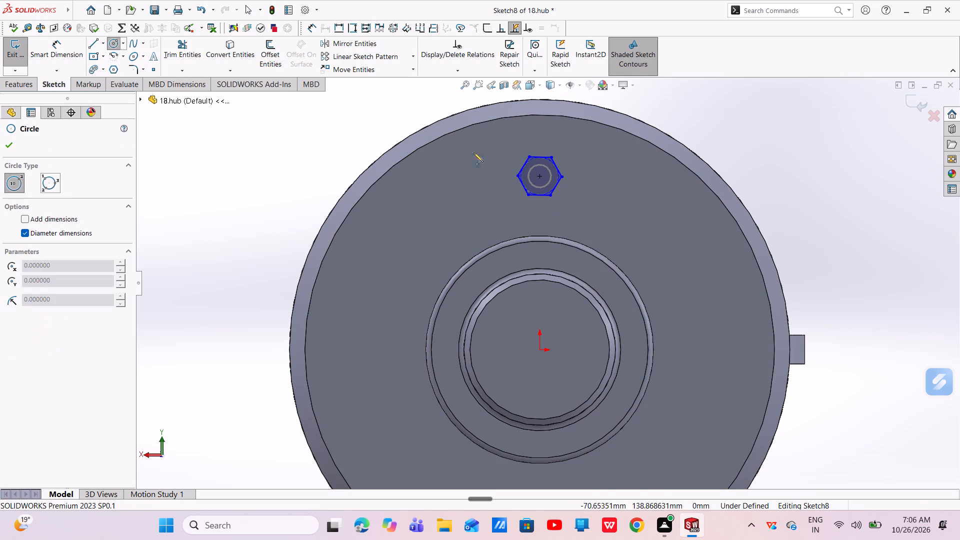
left_click(540, 177)
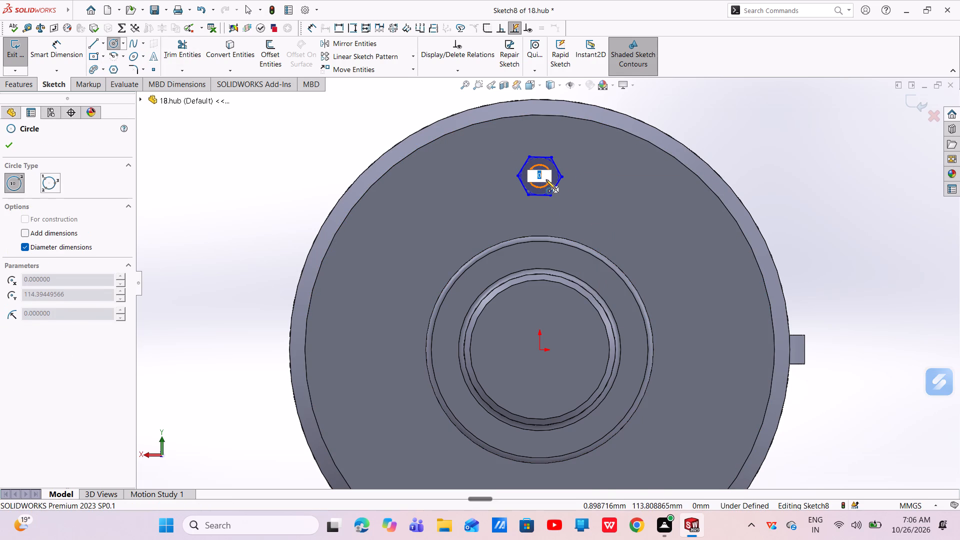
type("15")
key("Return")
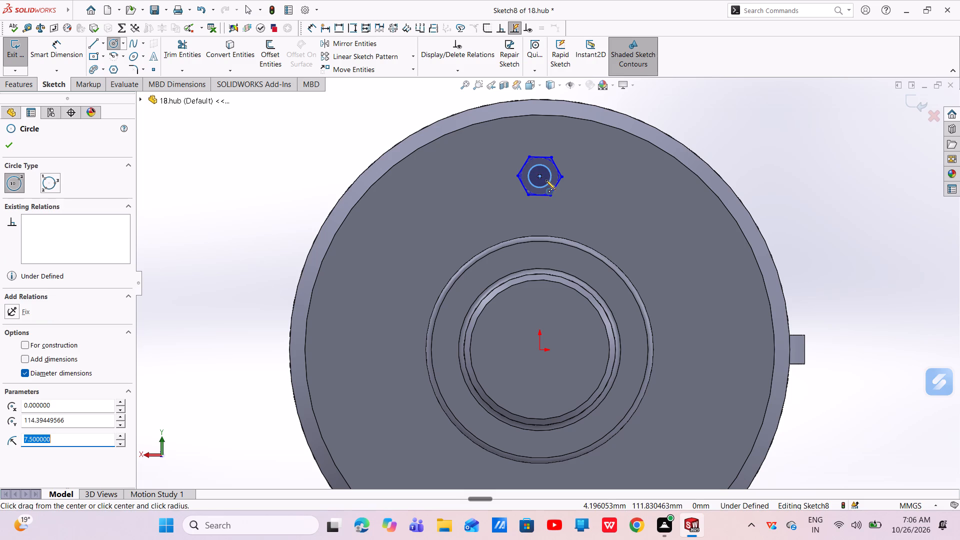
right_click(662, 203)
left_click(675, 211)
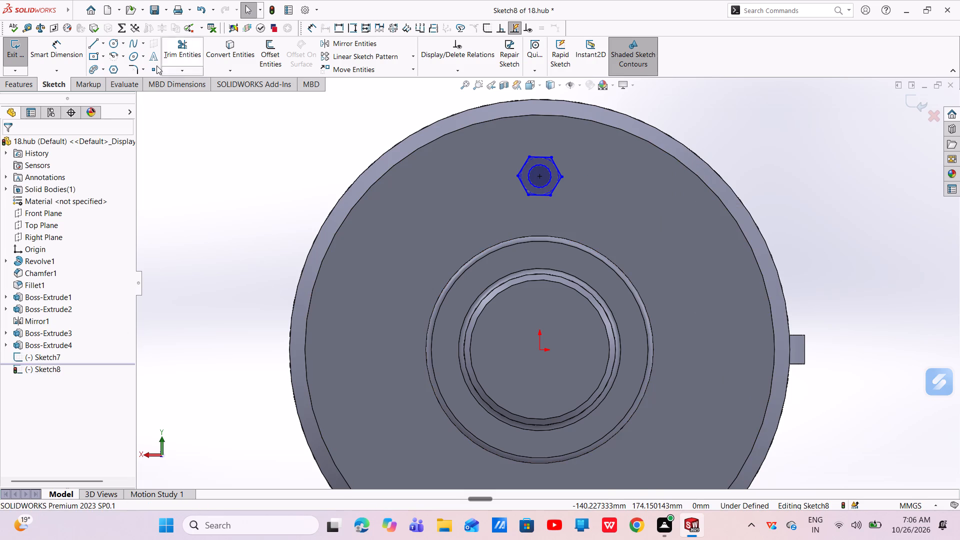
Dimension the new hexagon 25 mm across its two opposite near-horizontal sides.
left_click(63, 46)
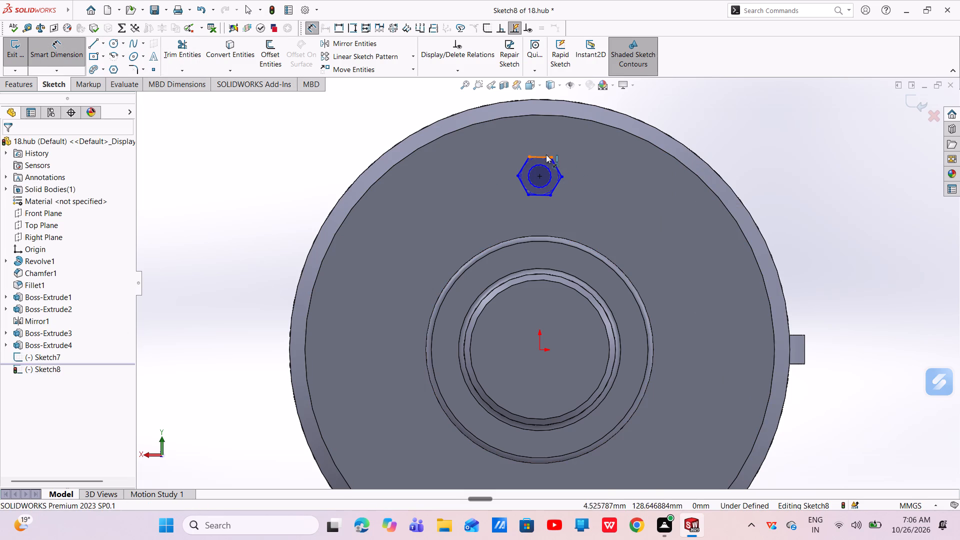
left_click(544, 155)
left_click(540, 197)
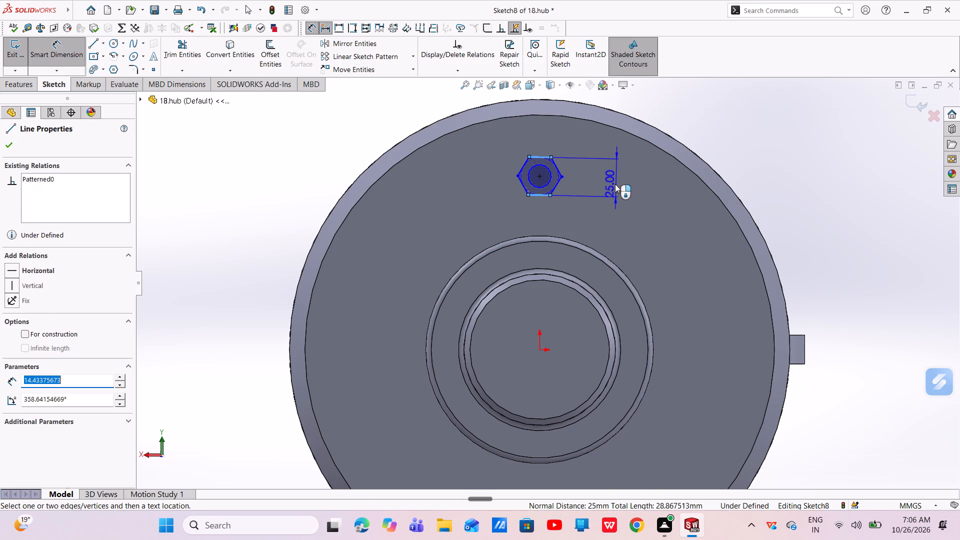
left_click(613, 183)
left_click(570, 170)
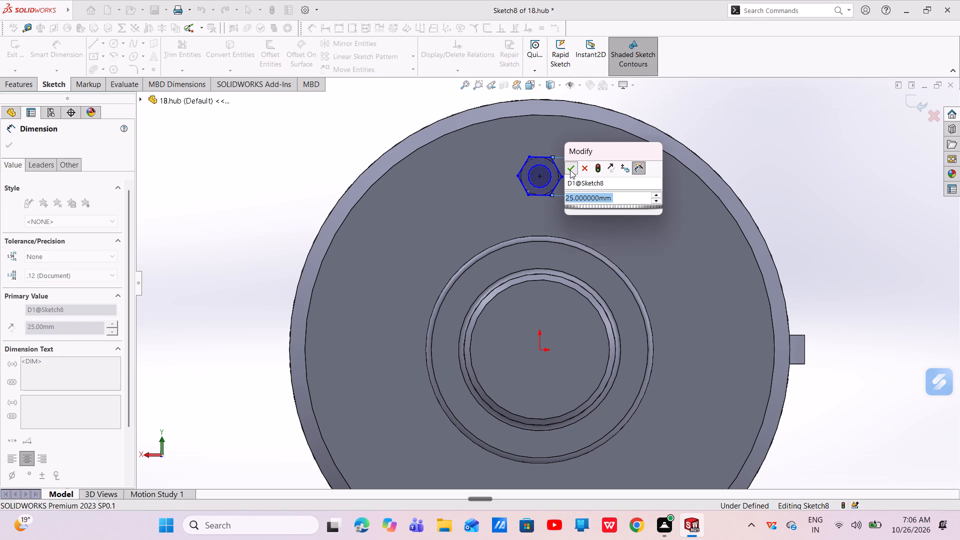
Hide the earlier hexagon-and-circle sketch, Sketch7, on the rib-side face of the body.
scroll(582, 195, "up", 3)
middle_click_drag(586, 213, 442, 270)
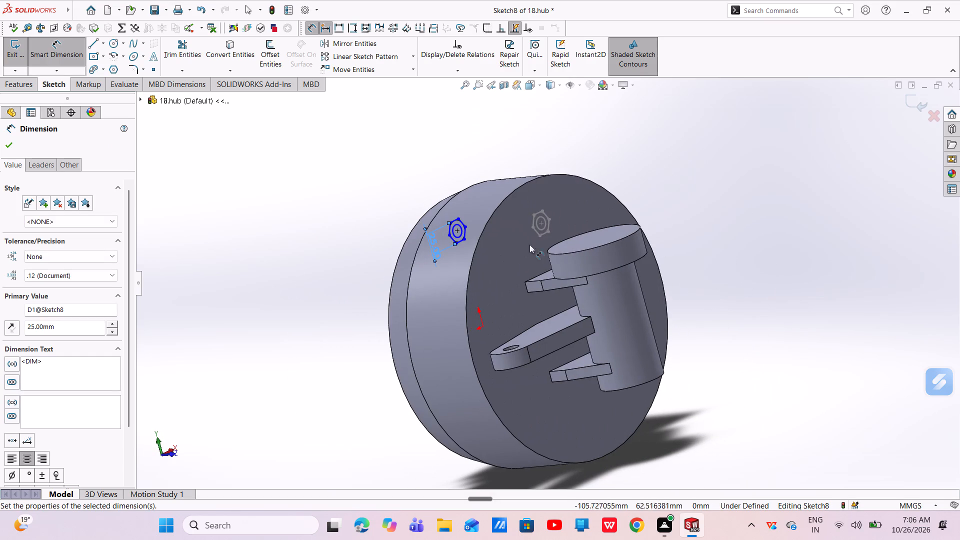
left_click_drag(536, 211, 537, 231)
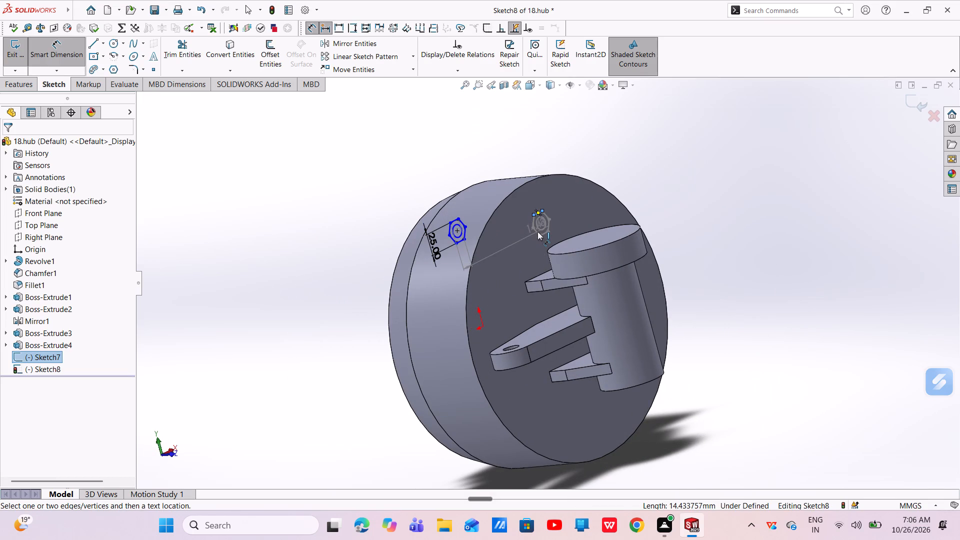
key("Escape")
key("grave")
key("Escape")
key("grave")
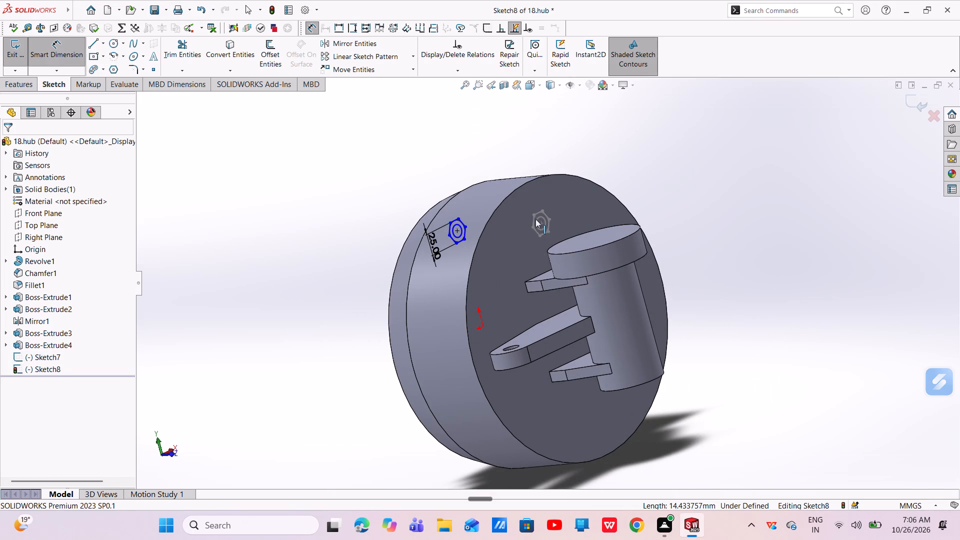
key("Escape")
left_click(537, 215)
right_click(537, 215)
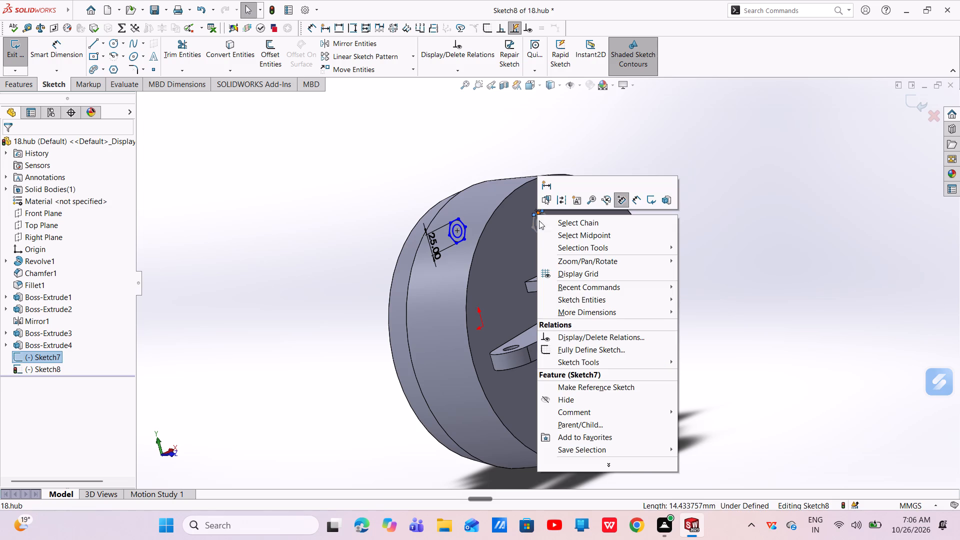
left_click(575, 398)
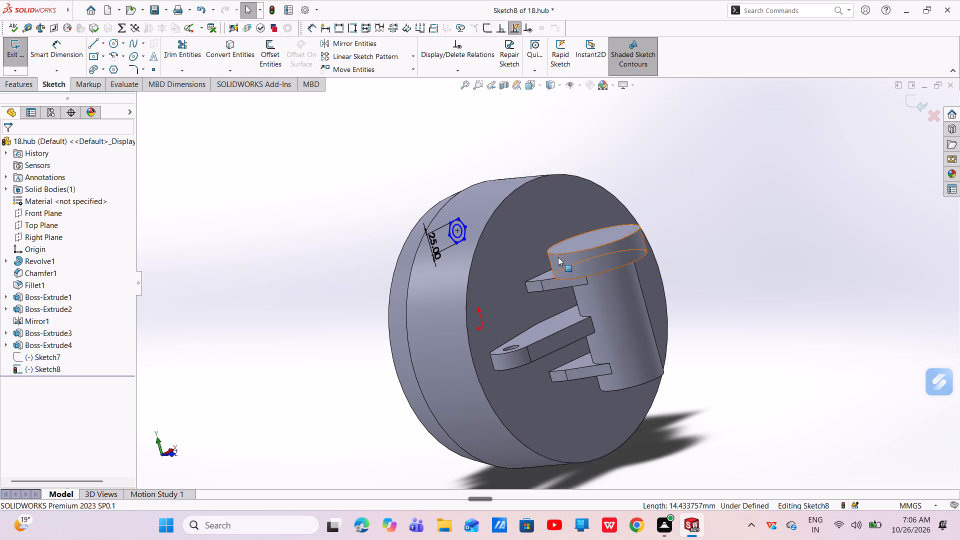
View the new sketch face-on and dimension the vertical distance from the hexagon's centre to the origin.
scroll(530, 259, "up", 2)
middle_click_drag(608, 290, 708, 299)
scroll(616, 291, "up", 1)
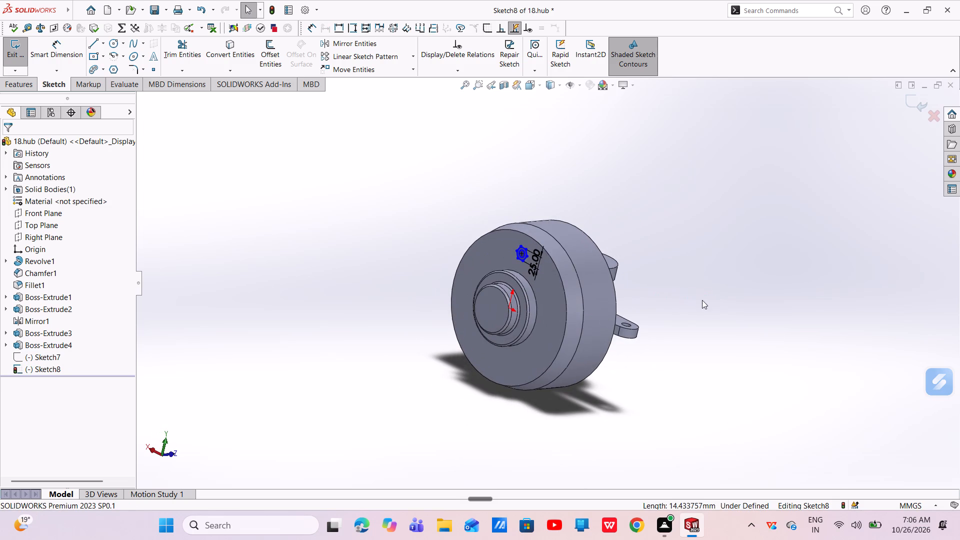
key("Escape")
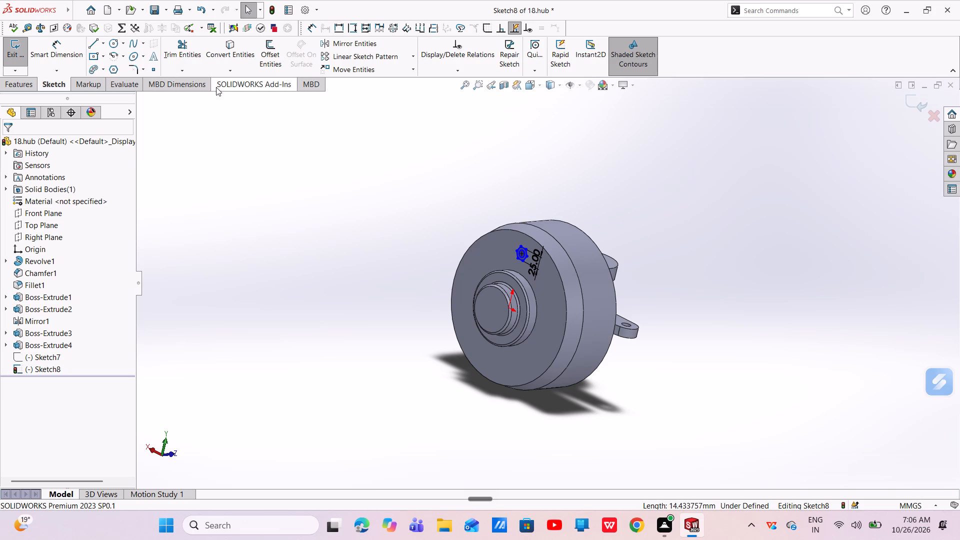
left_click(50, 367)
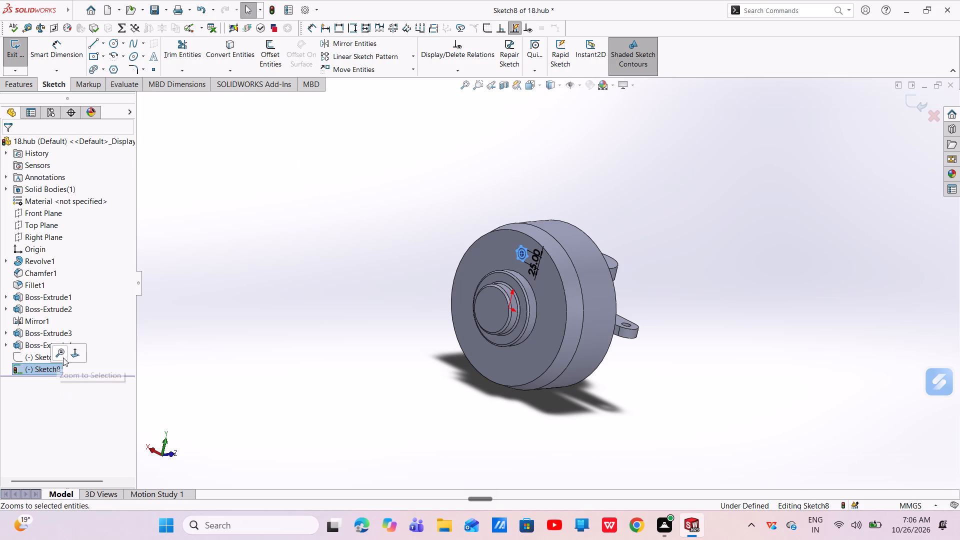
left_click(74, 353)
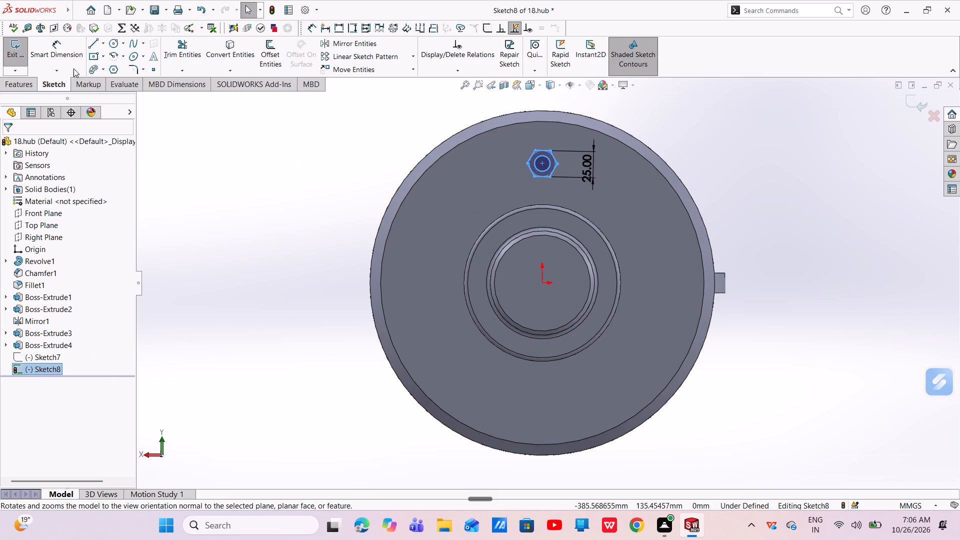
left_click(61, 49)
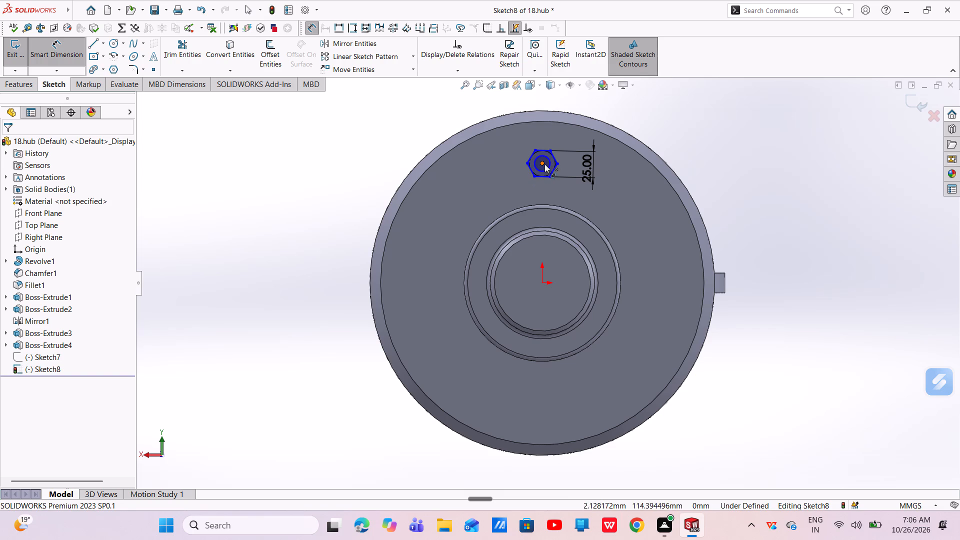
left_click(544, 164)
left_click(539, 282)
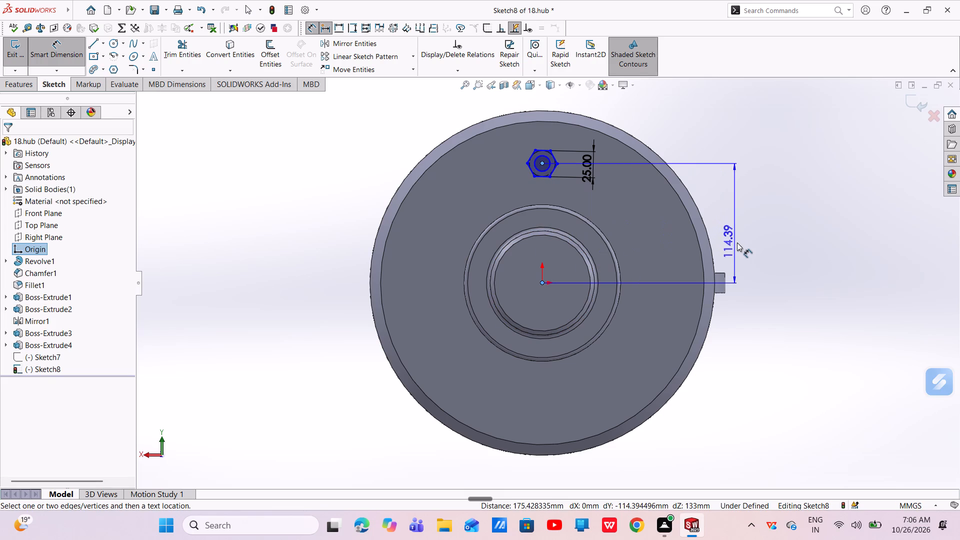
left_click(745, 242)
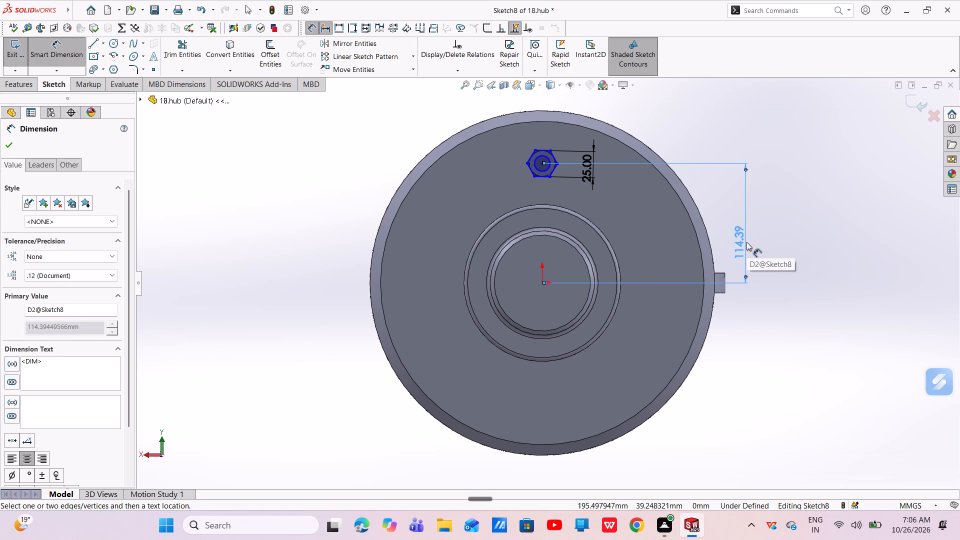
Undo the recent edits back to before the second hexagon-and-circle sketch, Sketch8, was started on the stepped-side face.
key("Escape")
key("Escape")
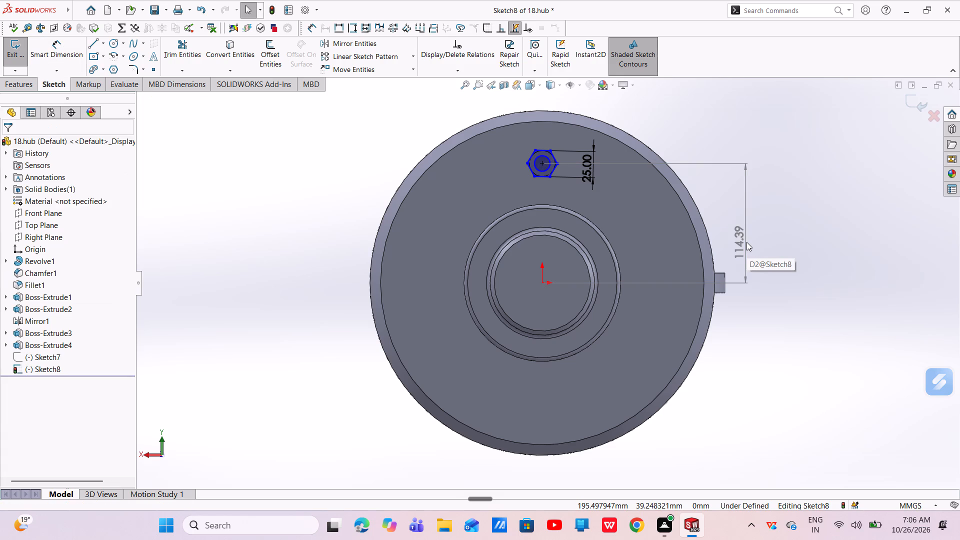
key("ctrl+z")
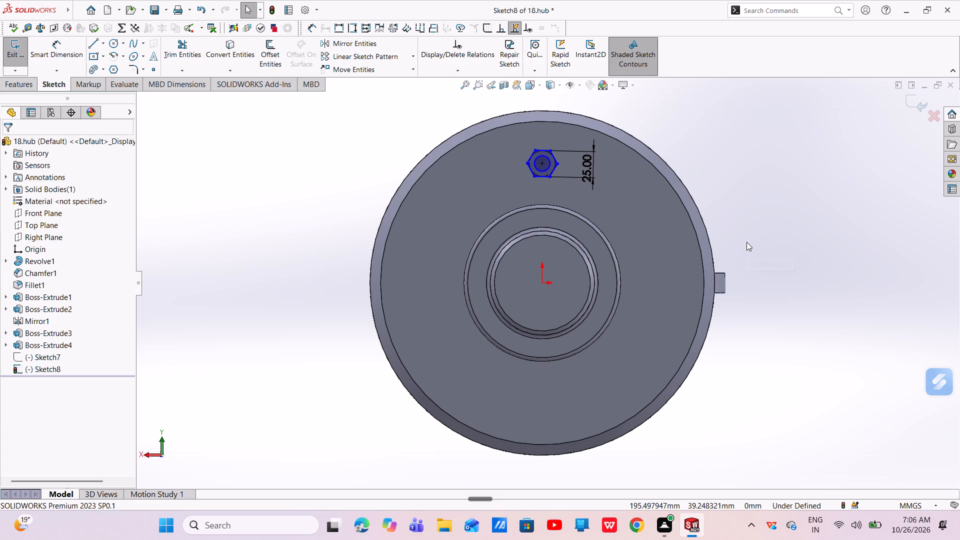
key("ctrl+z")
key("ctrl+z")
key("ctrl+z")
key("ctrl+z")
key("ctrl+z")
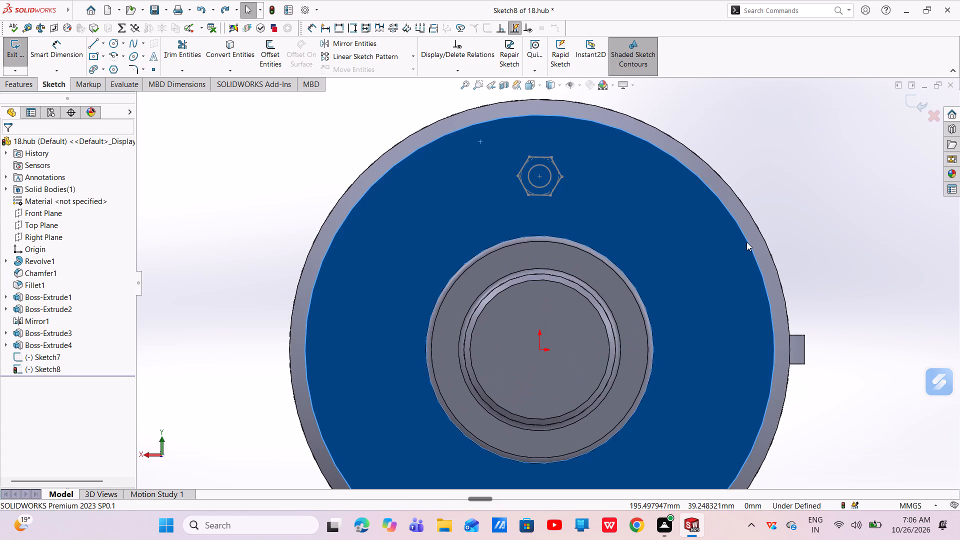
key("ctrl+z")
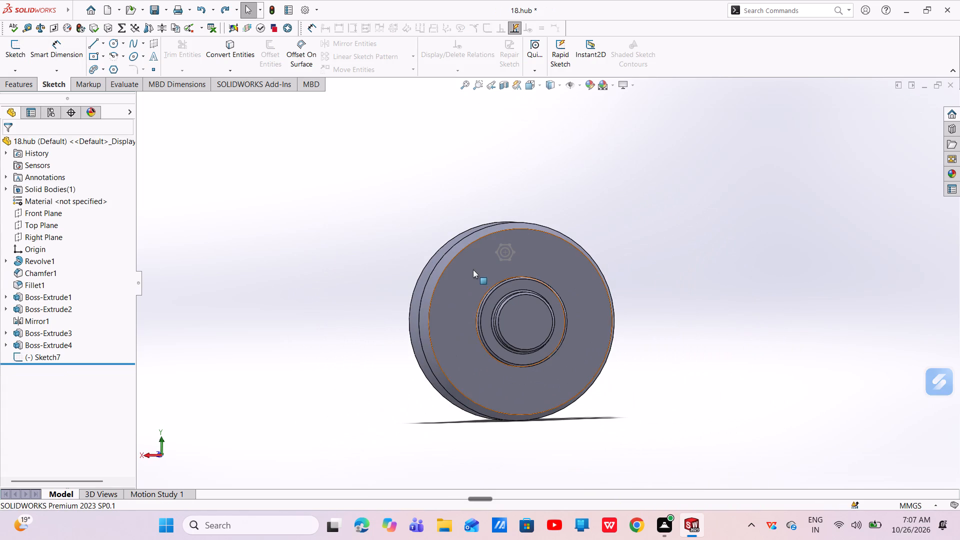
Delete the earlier hexagon-and-circle sketch, Sketch7, from the rib-side face of the body.
middle_click_drag(460, 262, 622, 429)
scroll(579, 276, "down", 6)
left_click_drag(541, 316, 451, 236)
key("Escape")
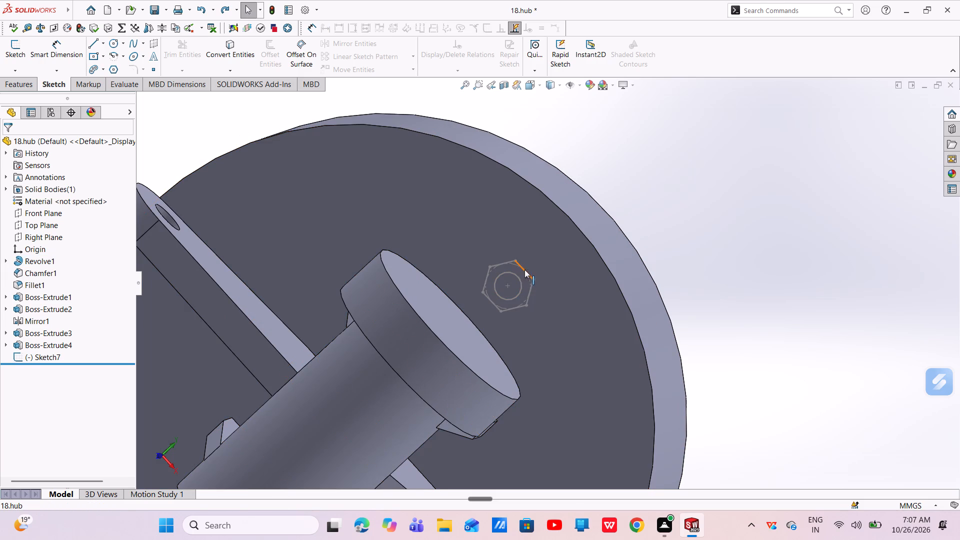
left_click(50, 357)
right_click(50, 357)
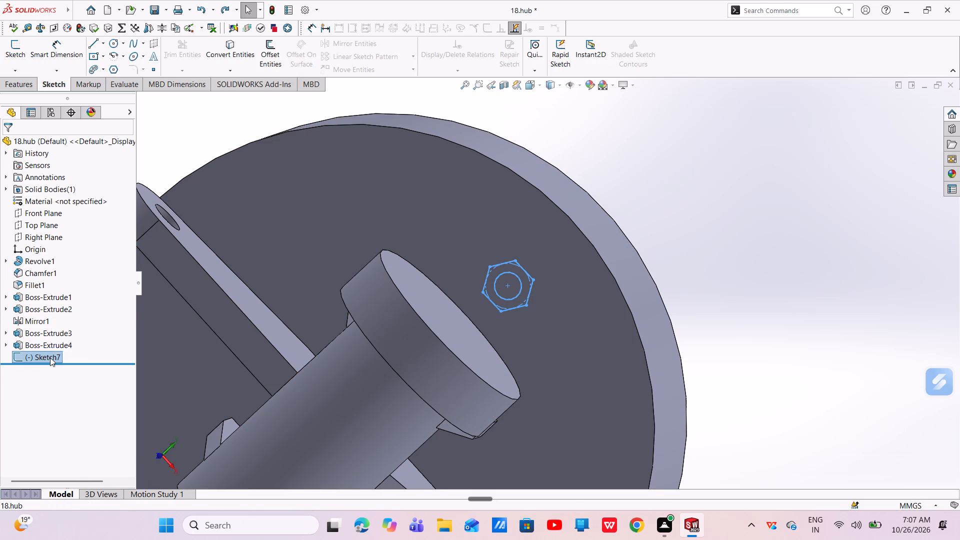
left_click(77, 391)
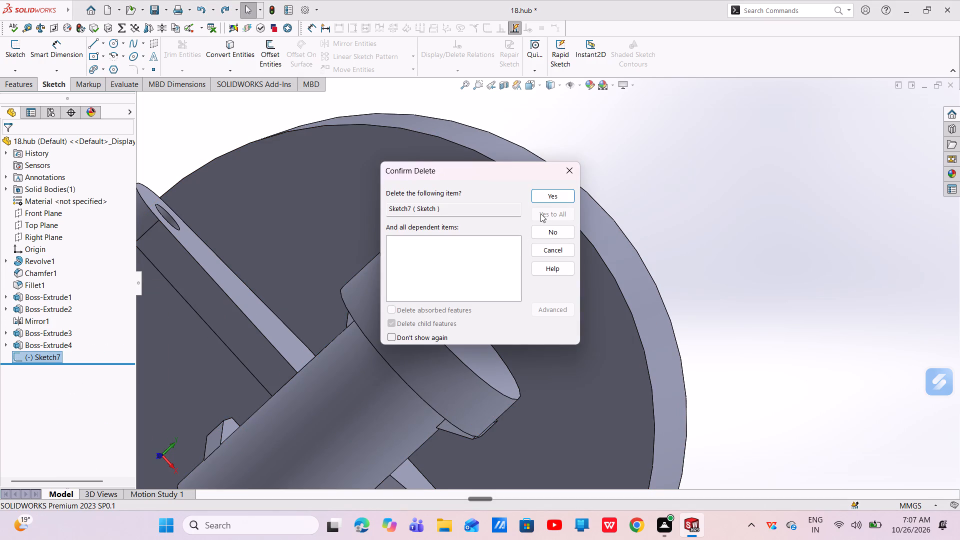
left_click(559, 195)
Start a sketch on the large stepped-side face and draw a vertical centerline about 121 mm long upward from the origin.
scroll(545, 276, "up", 4)
middle_click_drag(559, 324, 400, 329)
scroll(400, 329, "up", 1)
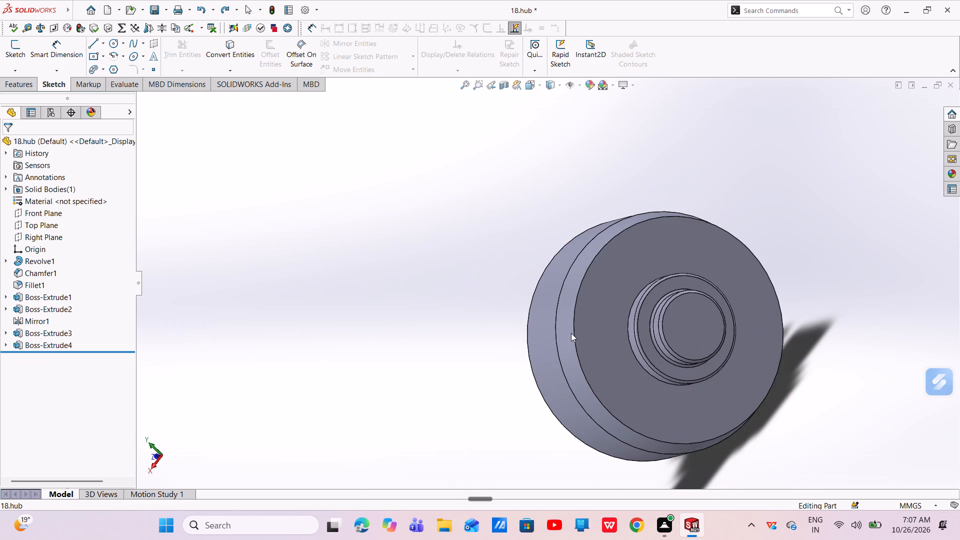
left_click(620, 298)
left_click(663, 262)
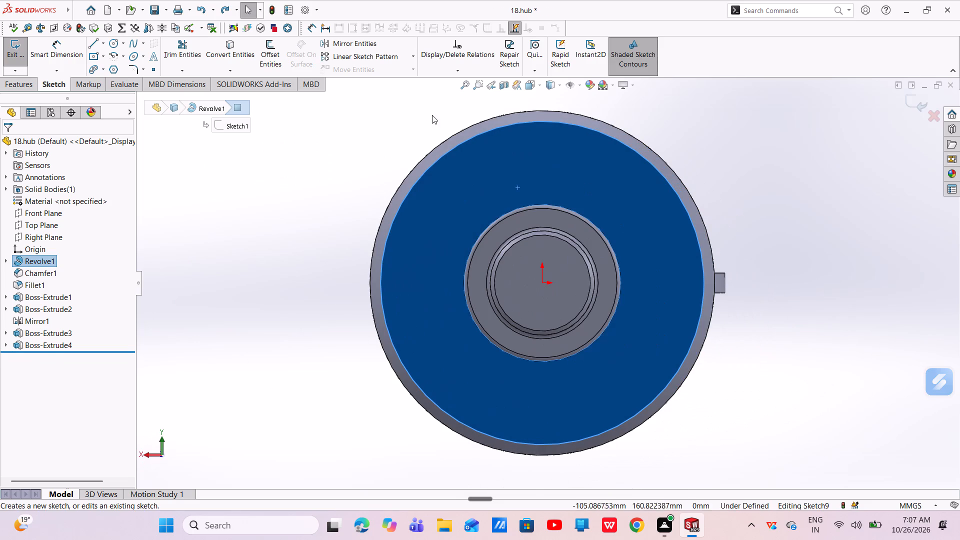
left_click(105, 45)
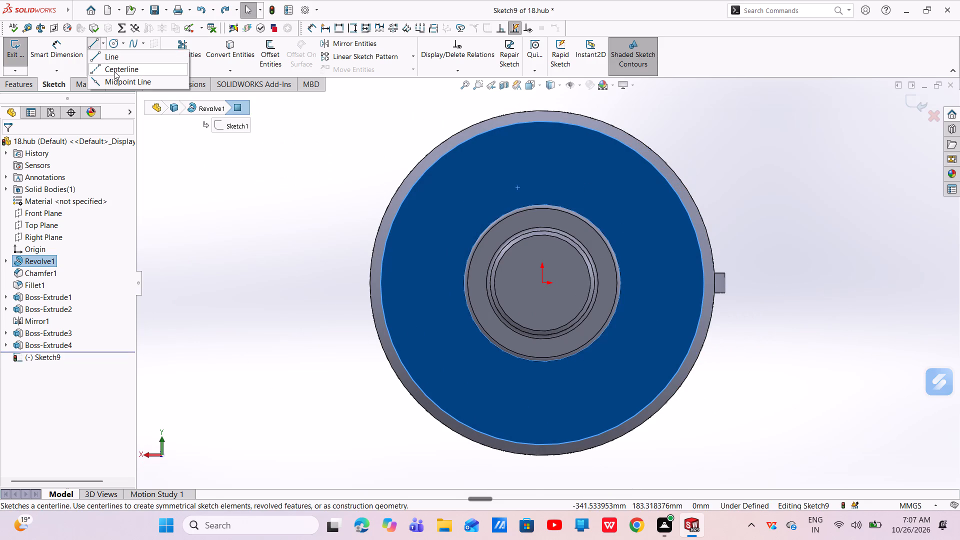
left_click(117, 68)
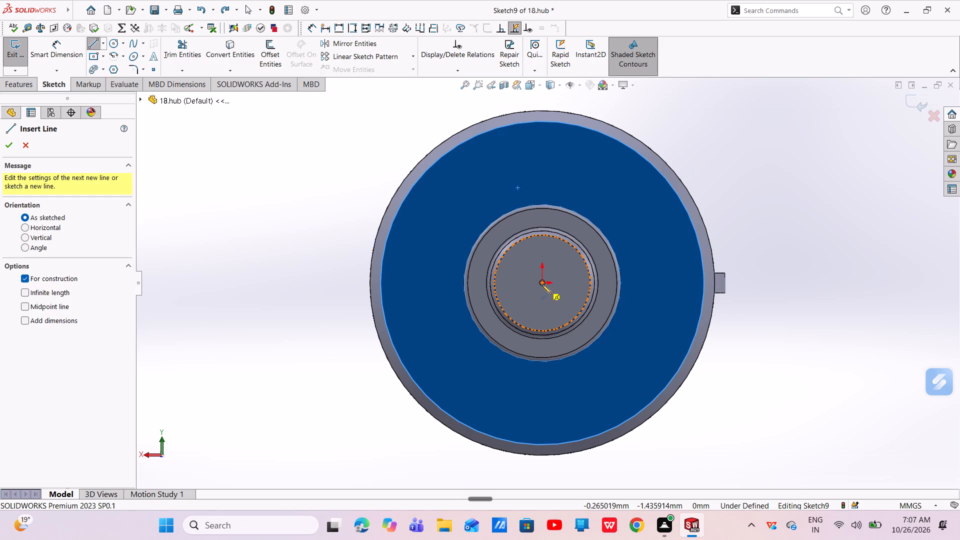
left_click(542, 284)
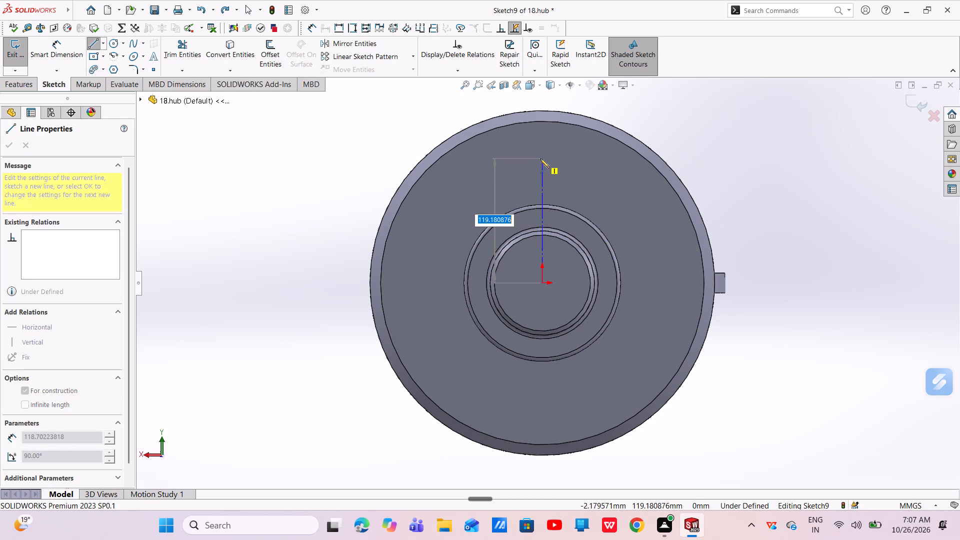
left_click(540, 157)
right_click(540, 157)
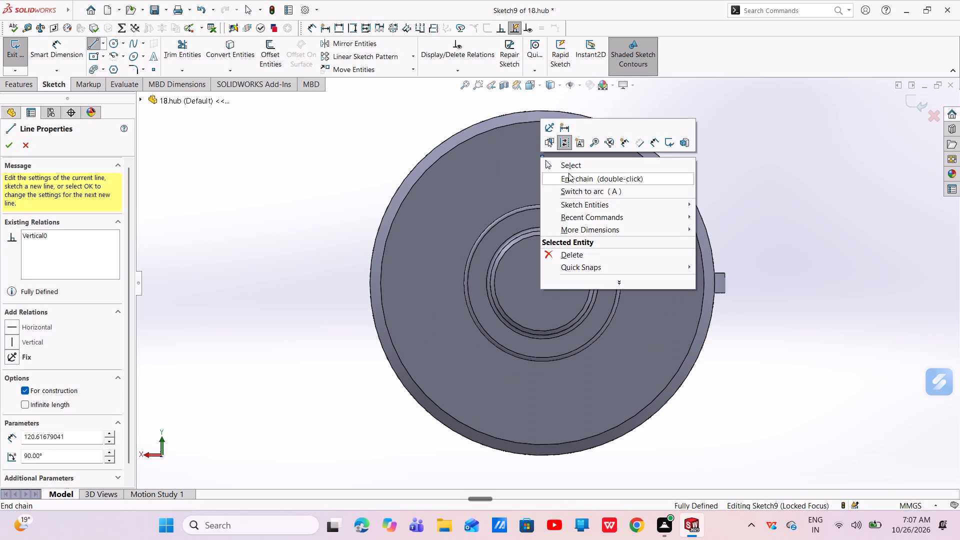
left_click(572, 165)
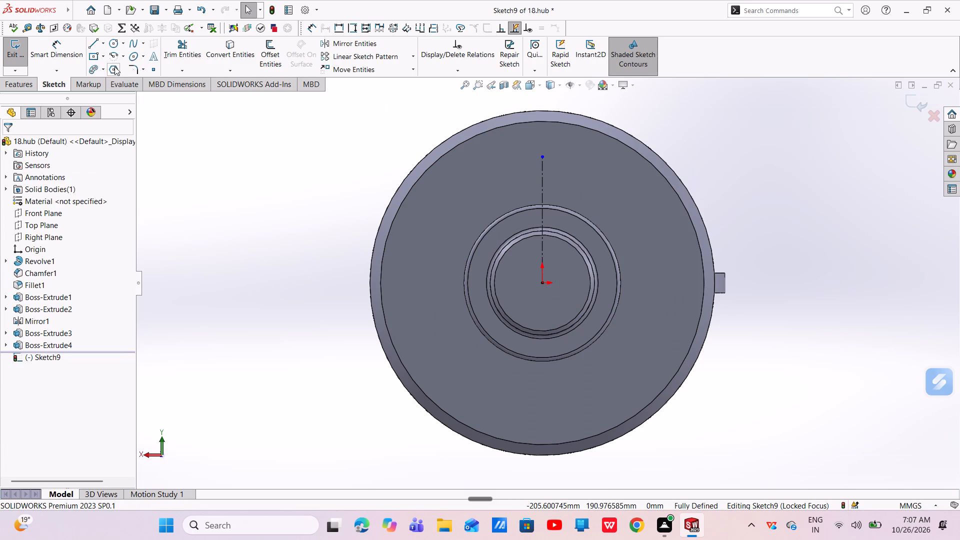
Draw a six-sided inscribed-circle polygon, about 24 mm across flats, centred on the centerline's upper endpoint.
left_click(114, 66)
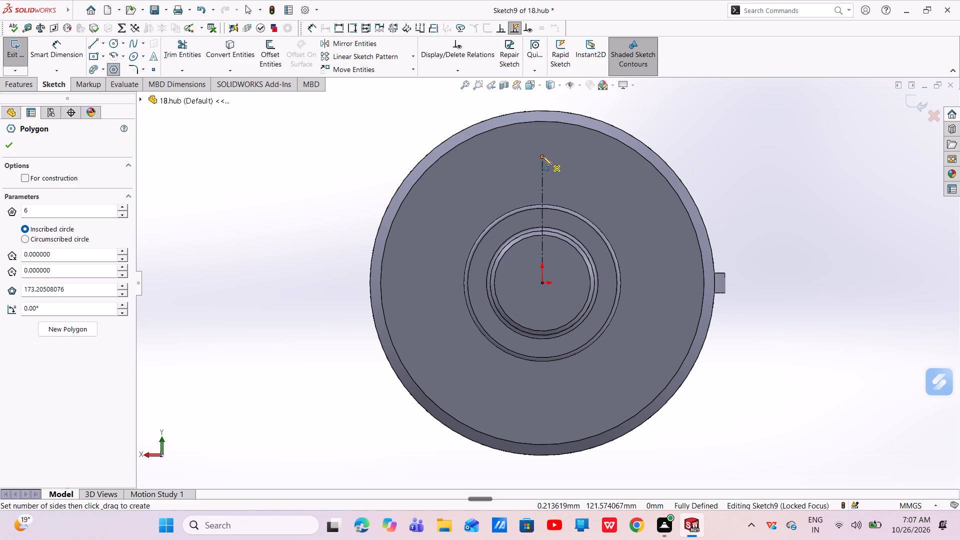
left_click(542, 156)
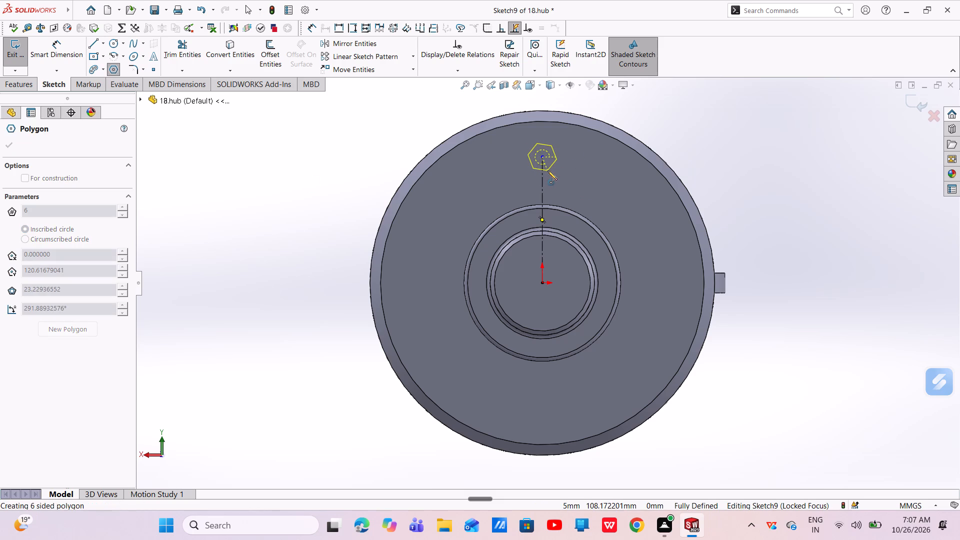
left_click(548, 170)
right_click(548, 170)
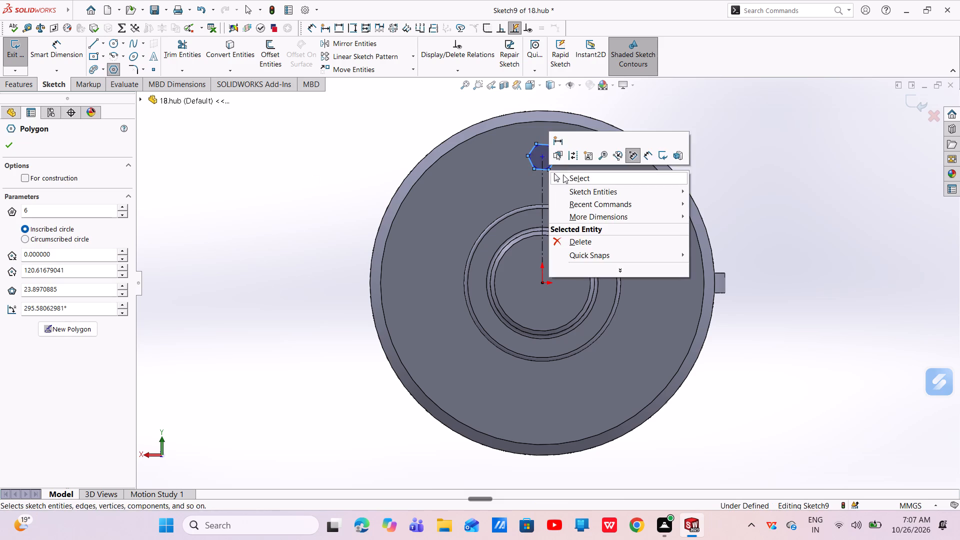
left_click(564, 175)
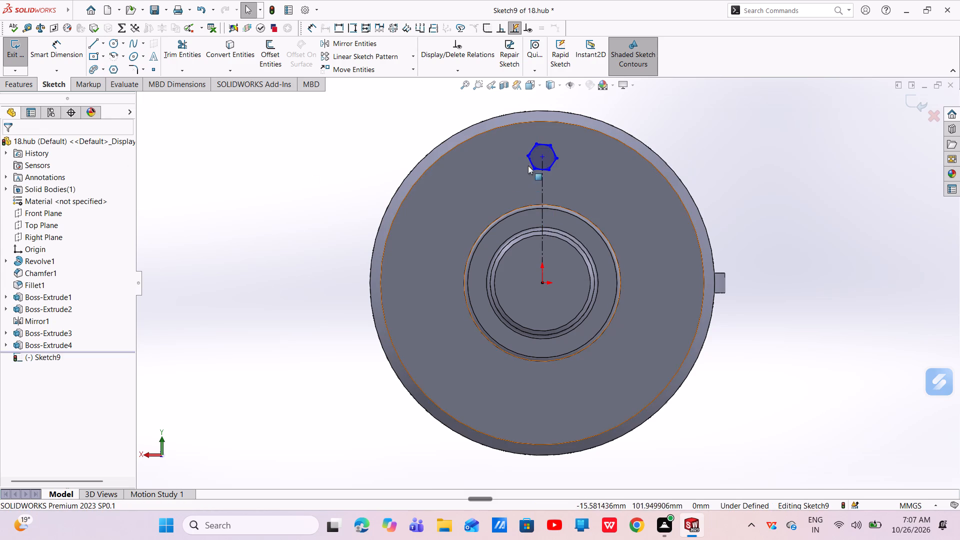
Dimension the hexagon 25 mm across its two near-horizontal opposite sides.
left_click(79, 42)
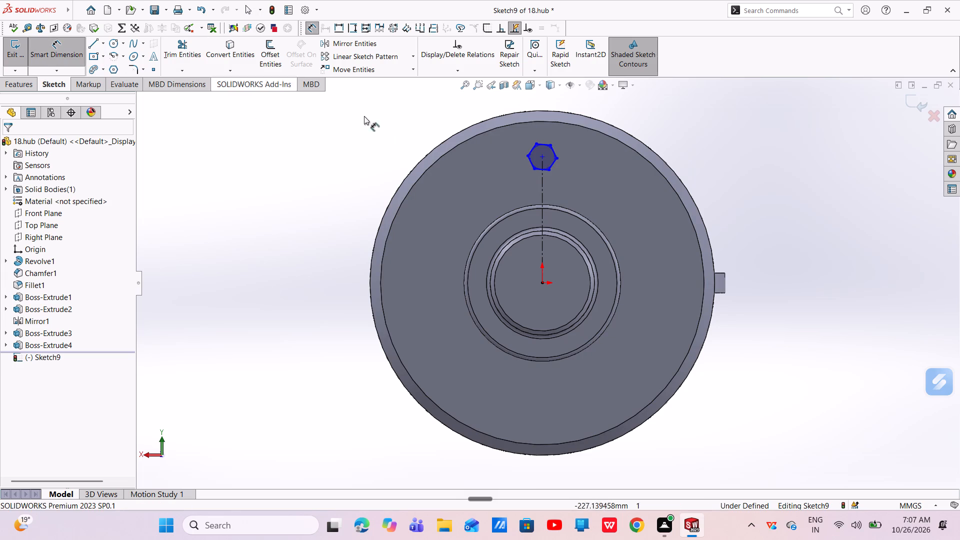
scroll(571, 149, "down", 4)
left_click(502, 174)
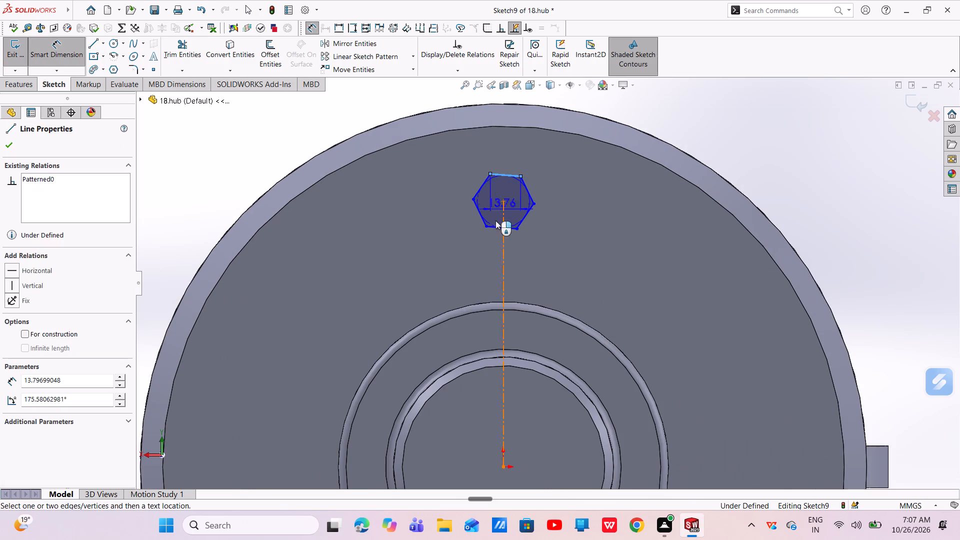
left_click(500, 228)
left_click(612, 194)
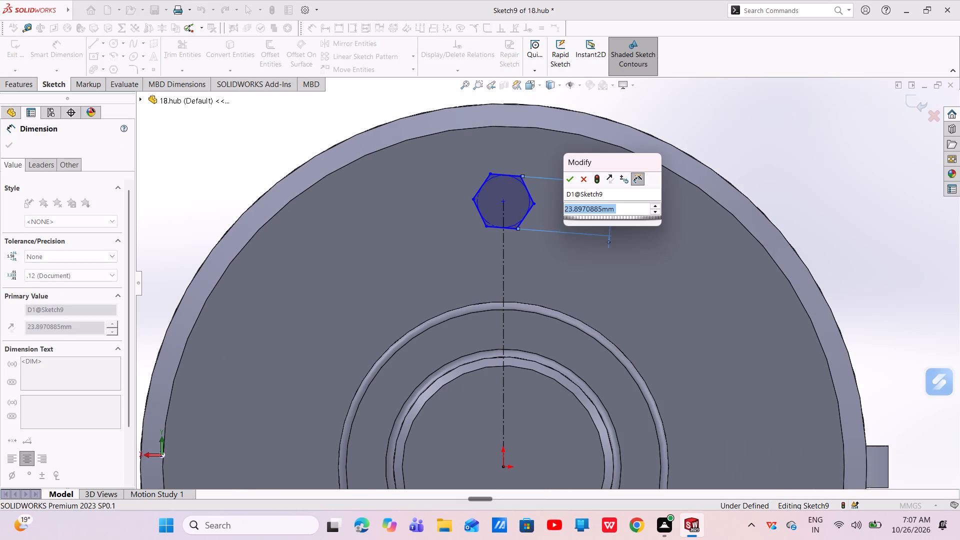
key("BackSpace")
type("25")
key("Return")
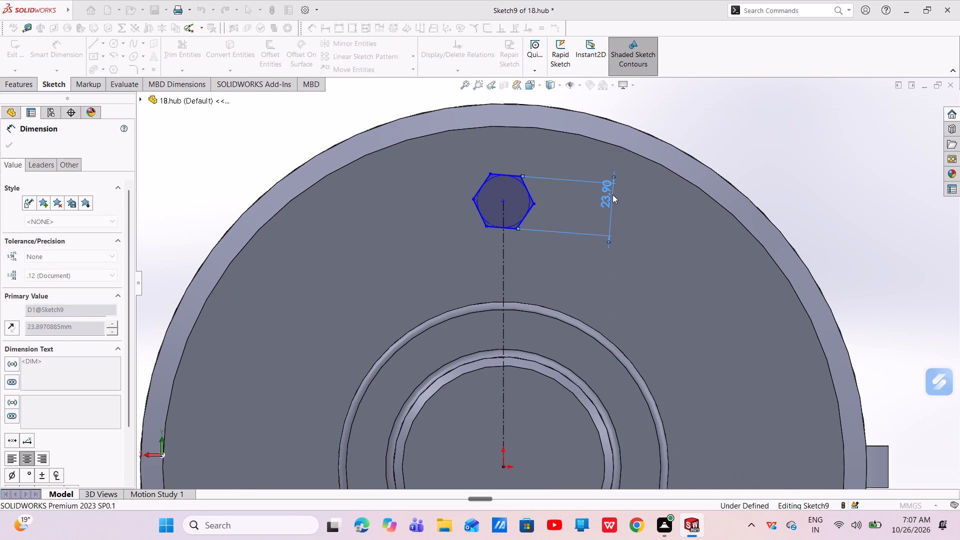
left_click(10, 151)
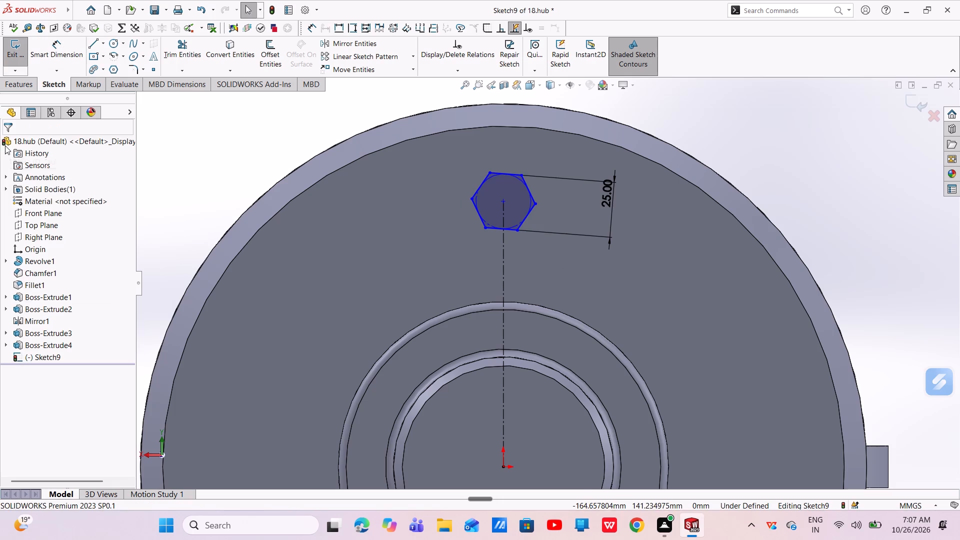
Add a horizontal relation to the hexagon's upper side.
left_click(511, 171)
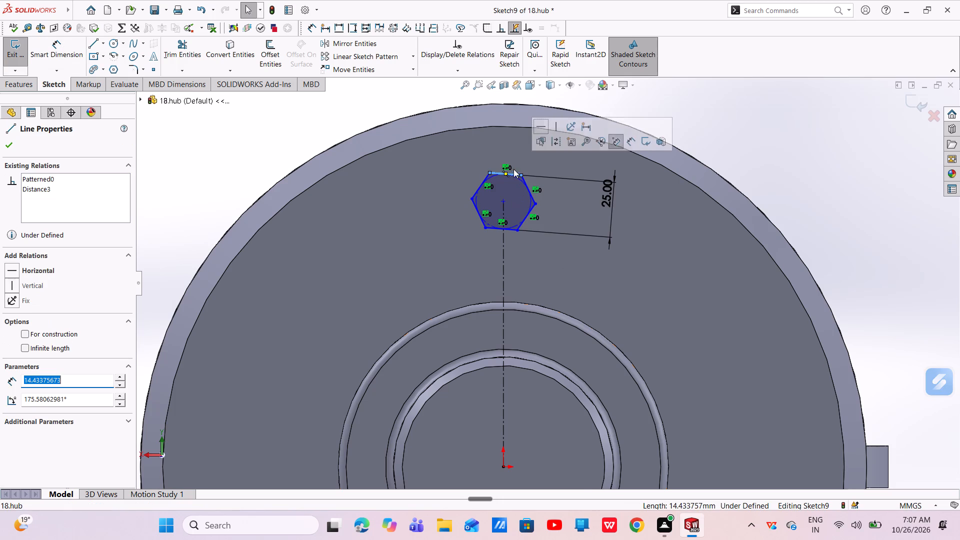
left_click(536, 126)
key("Escape")
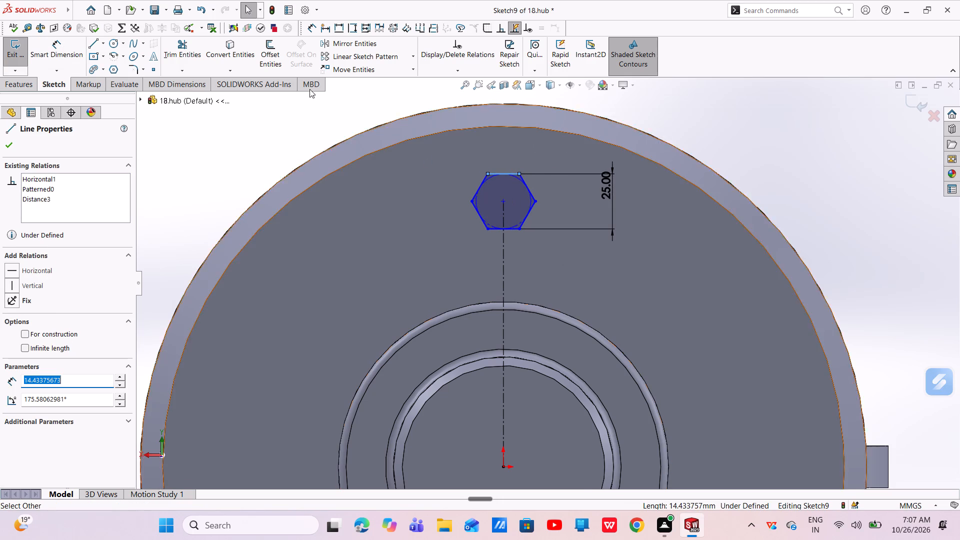
key("Escape")
Draw a 15 mm diameter circle centred inside the hexagon.
left_click(112, 43)
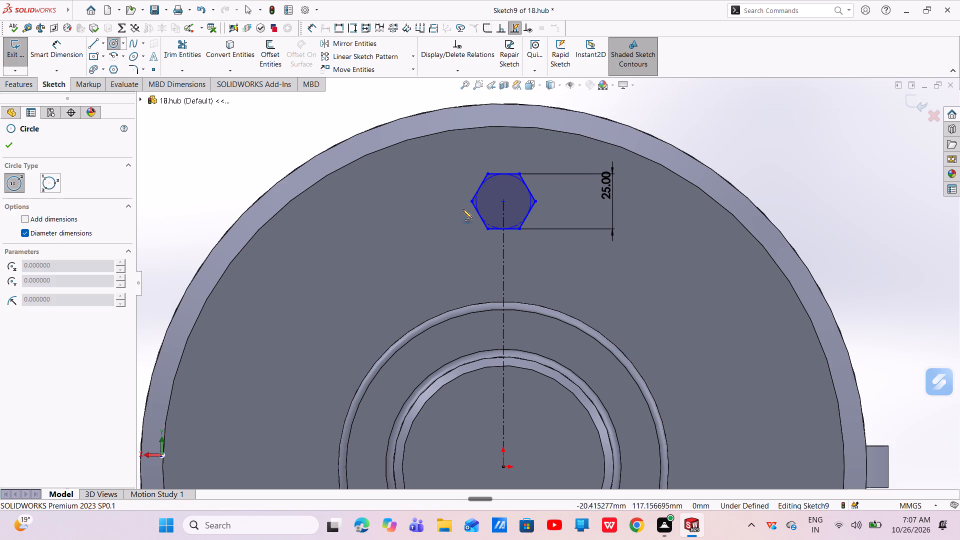
left_click(504, 200)
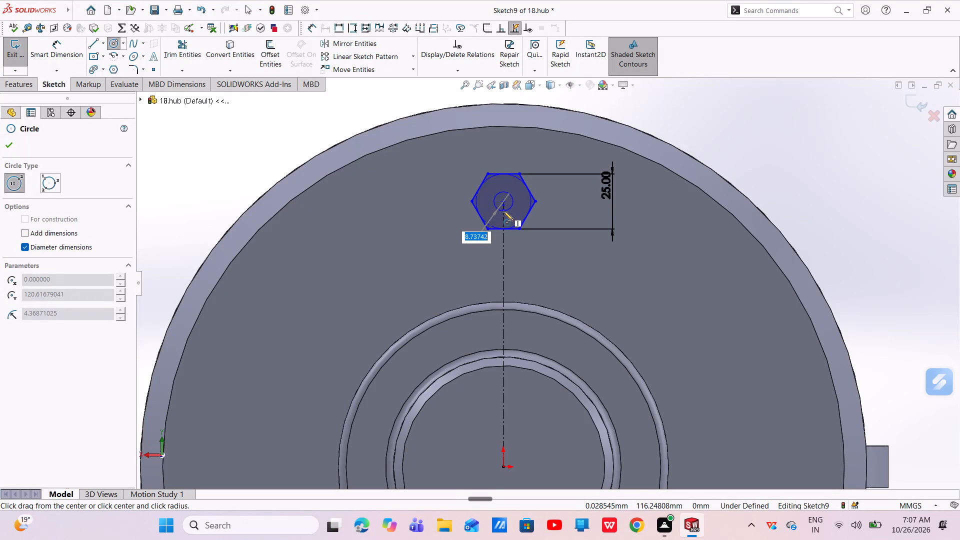
key("BackSpace")
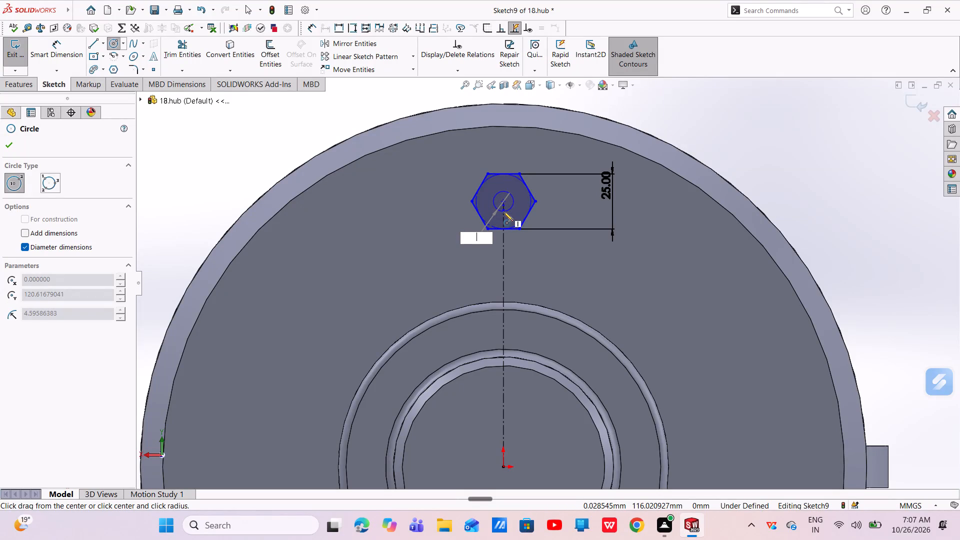
type("15")
key("Return")
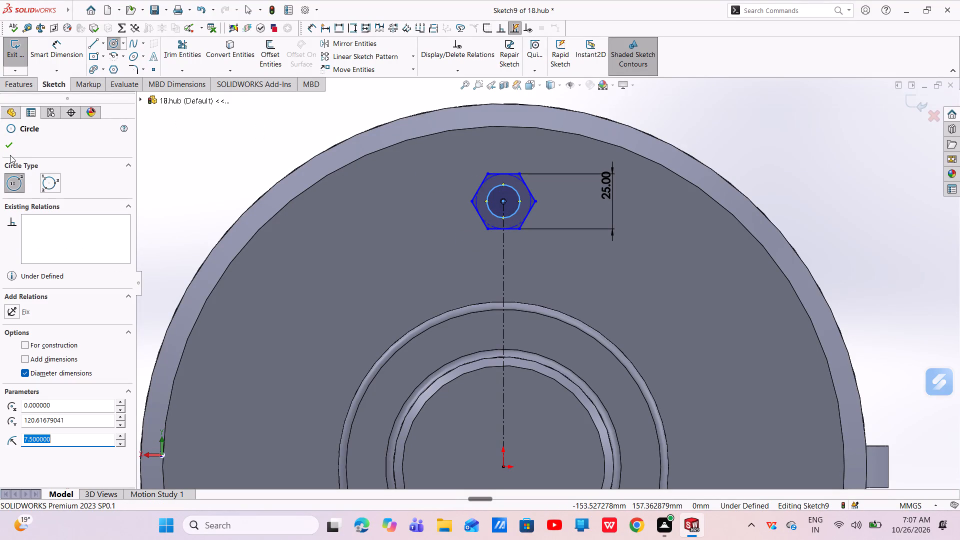
left_click(11, 146)
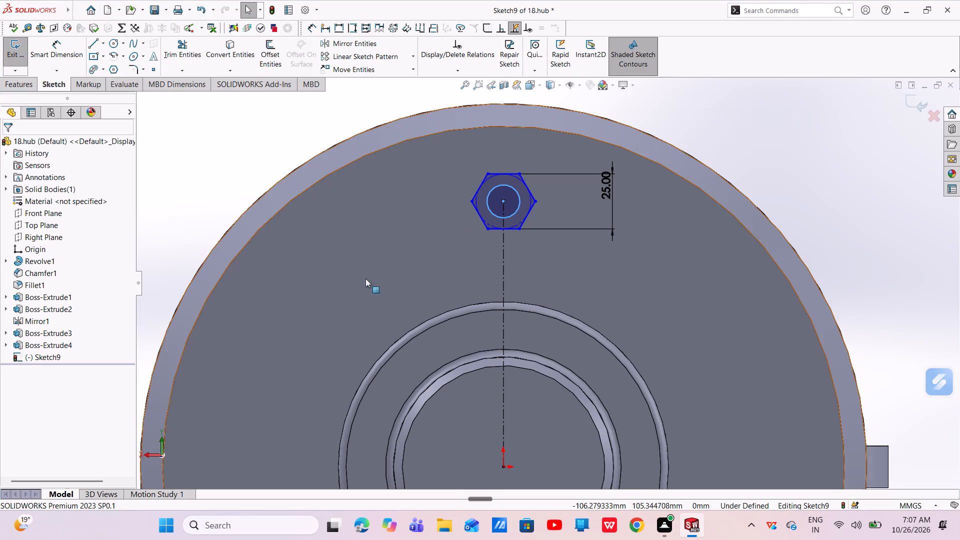
Dimension the vertical distance from the hexagon's centre to the origin as 120 mm.
scroll(467, 338, "up", 4)
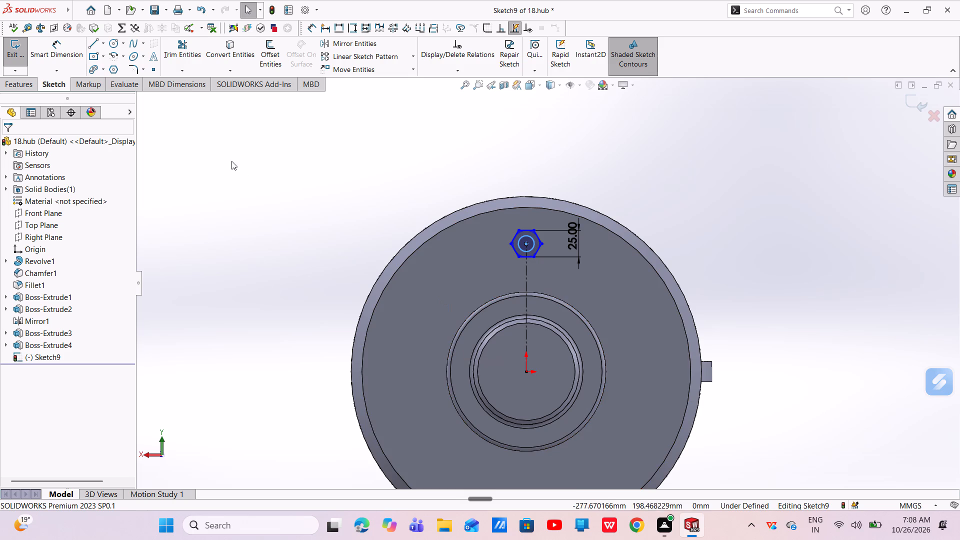
left_click(59, 49)
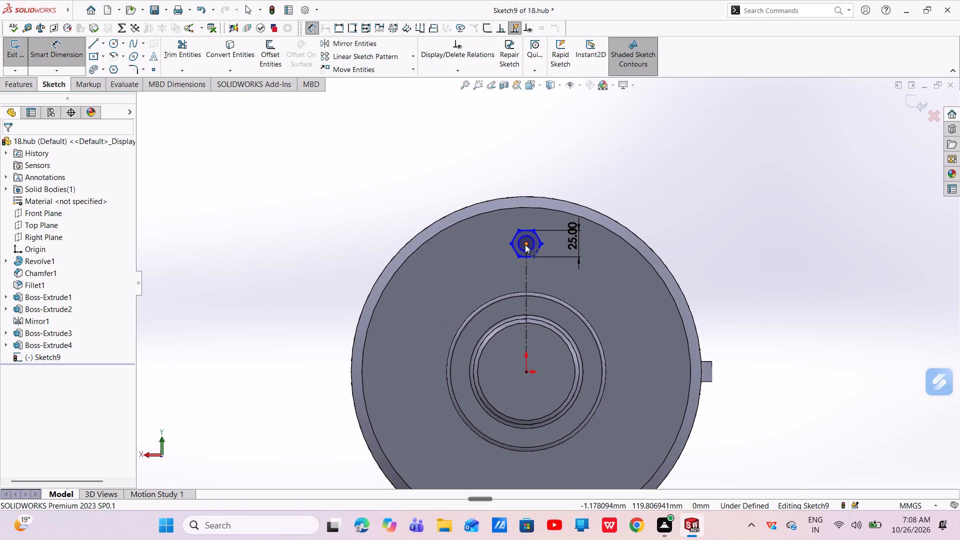
left_click(525, 244)
left_click(526, 369)
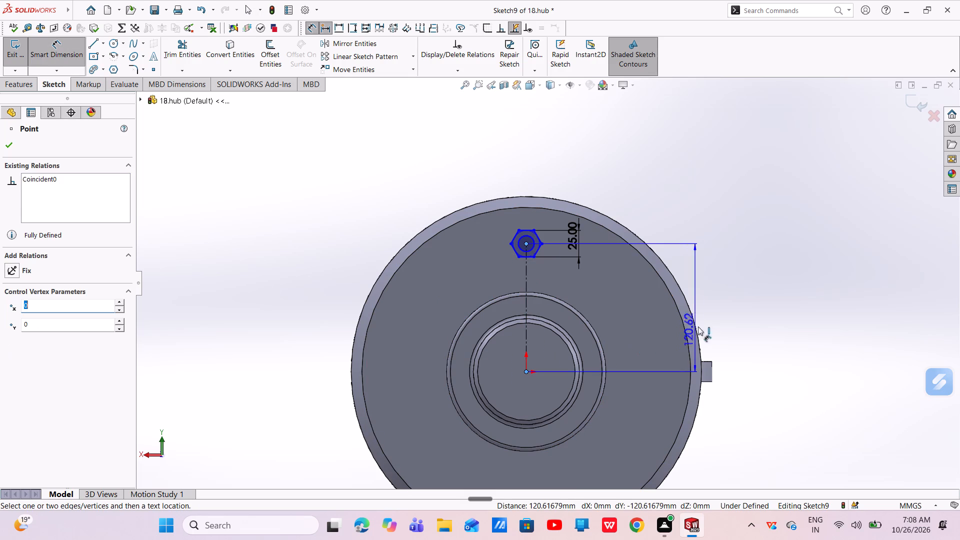
left_click(718, 310)
key("BackSpace")
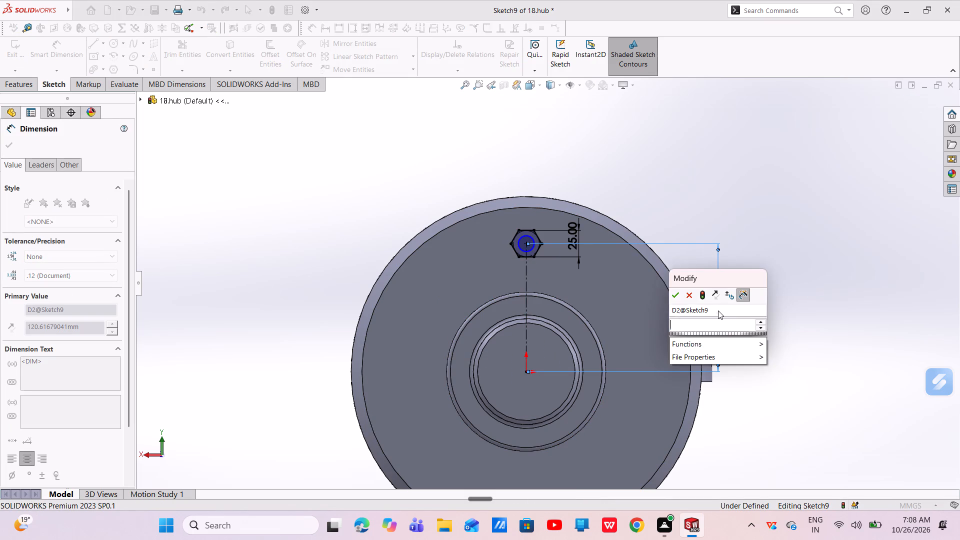
type("120")
key("Return")
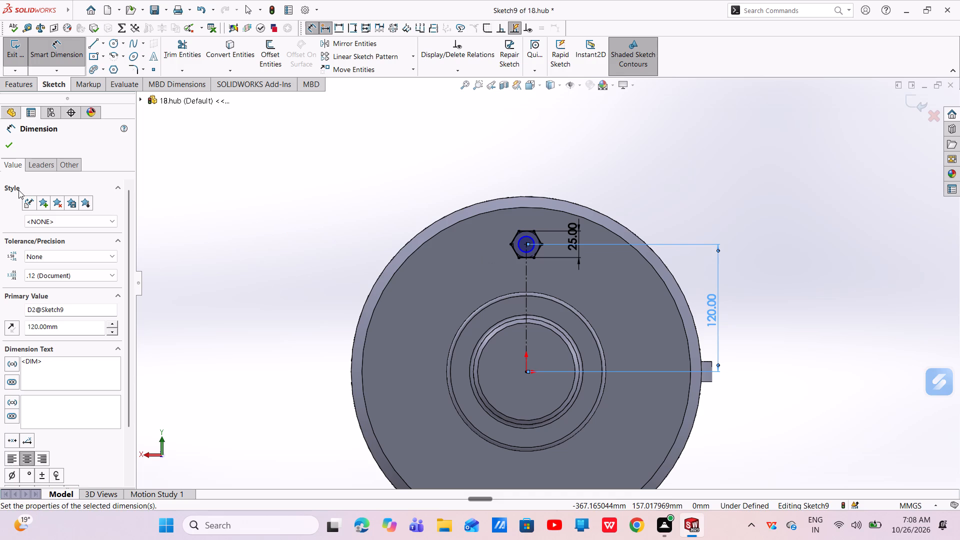
Dimension the circle inside the hexagon with a 15 mm diameter.
left_click(14, 143)
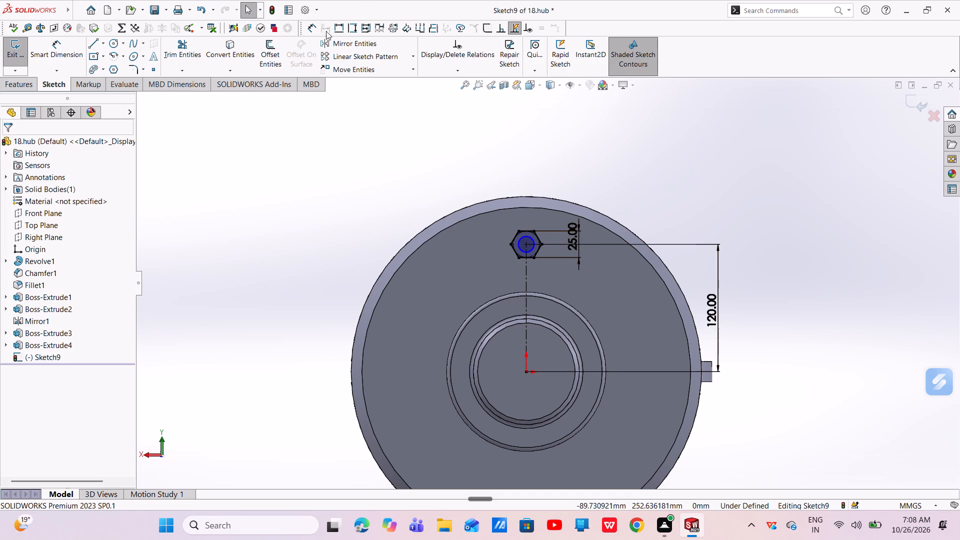
left_click(63, 53)
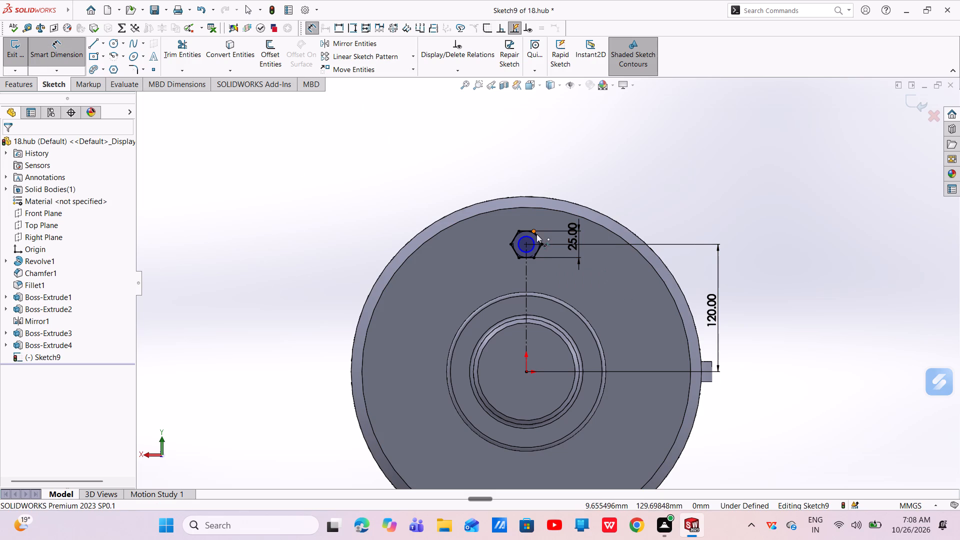
left_click(534, 242)
left_click(585, 200)
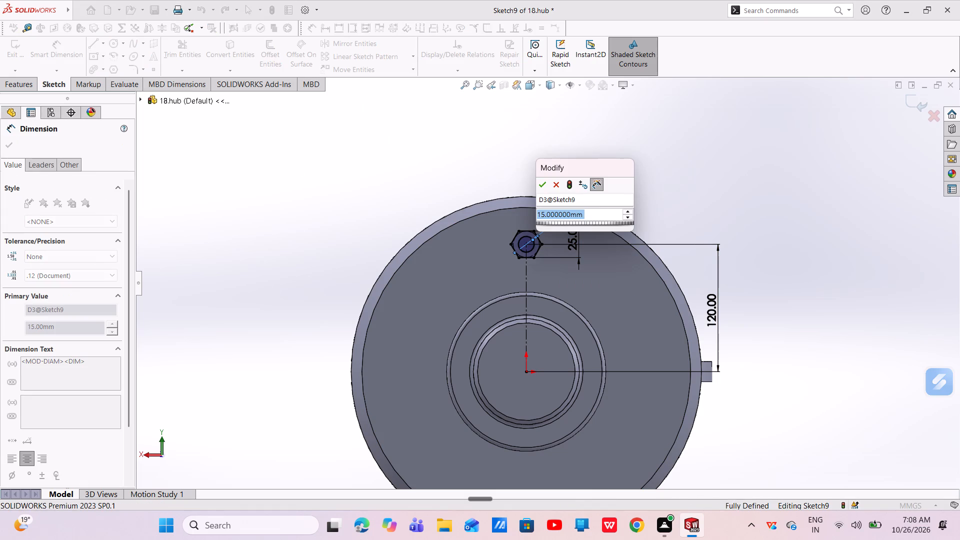
left_click(547, 185)
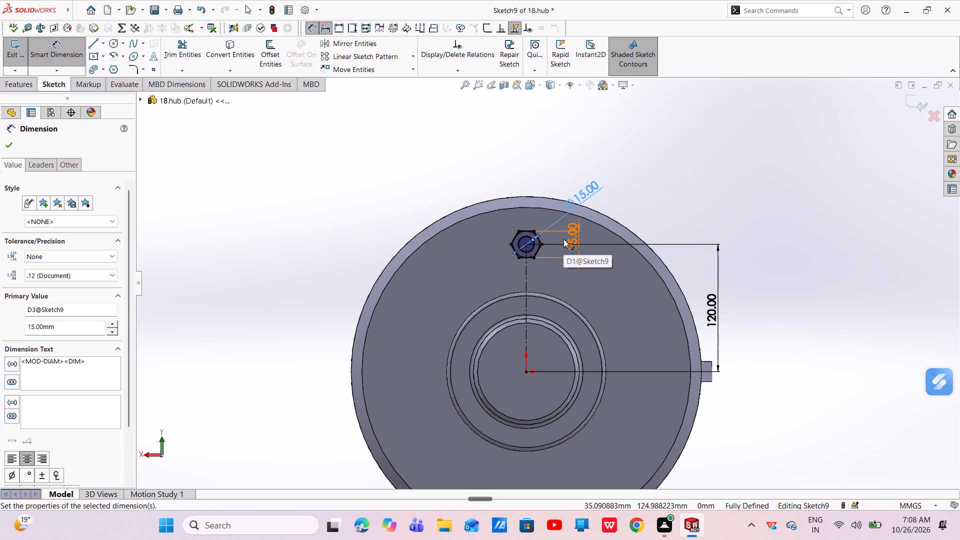
key("Escape")
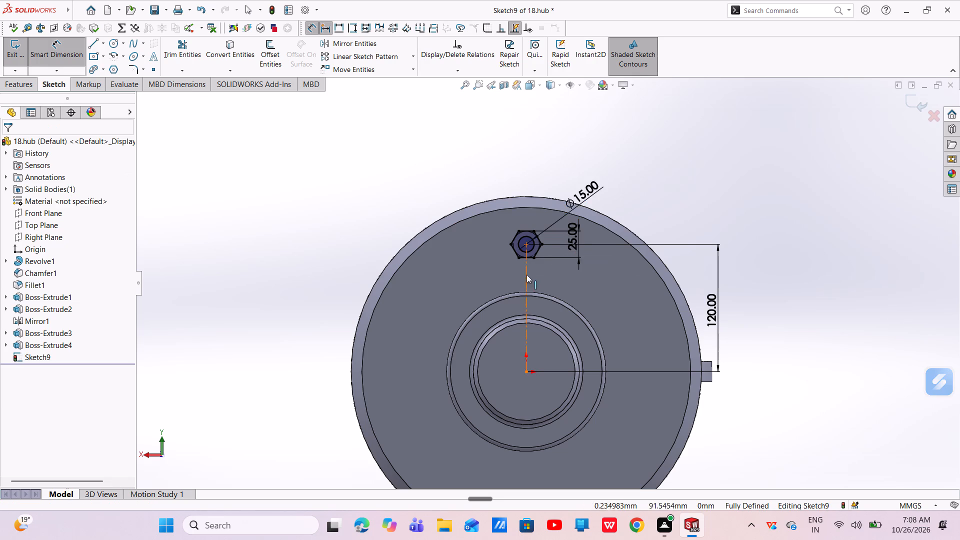
Add a vertical relation between the hexagon's centre point and the origin.
scroll(536, 246, "down", 4)
left_click(518, 252)
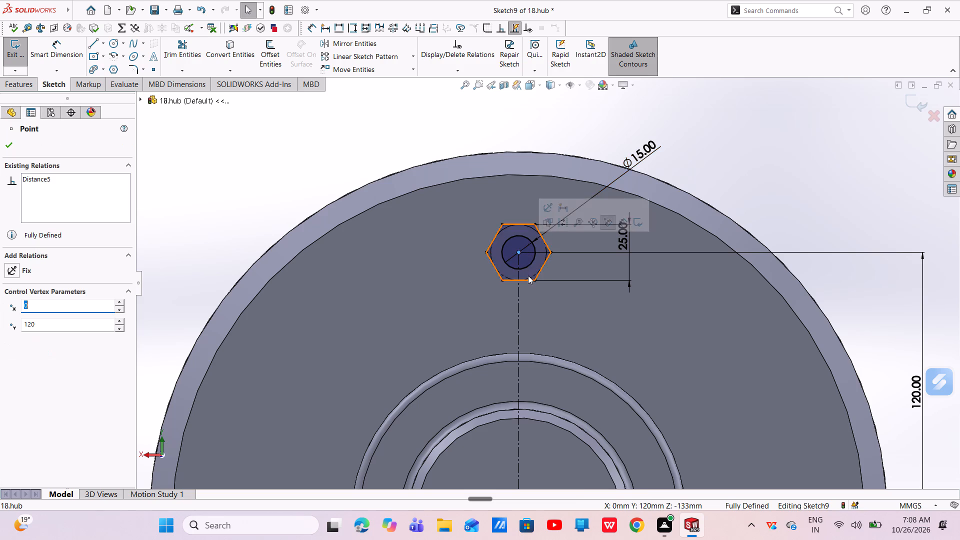
scroll(528, 275, "up", 8)
left_click(539, 339, "ctrl")
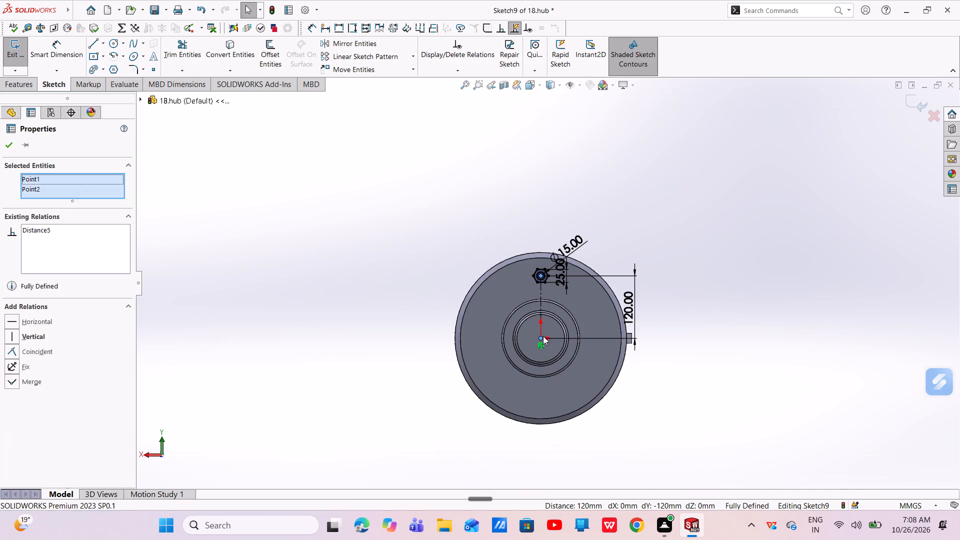
left_click(580, 295)
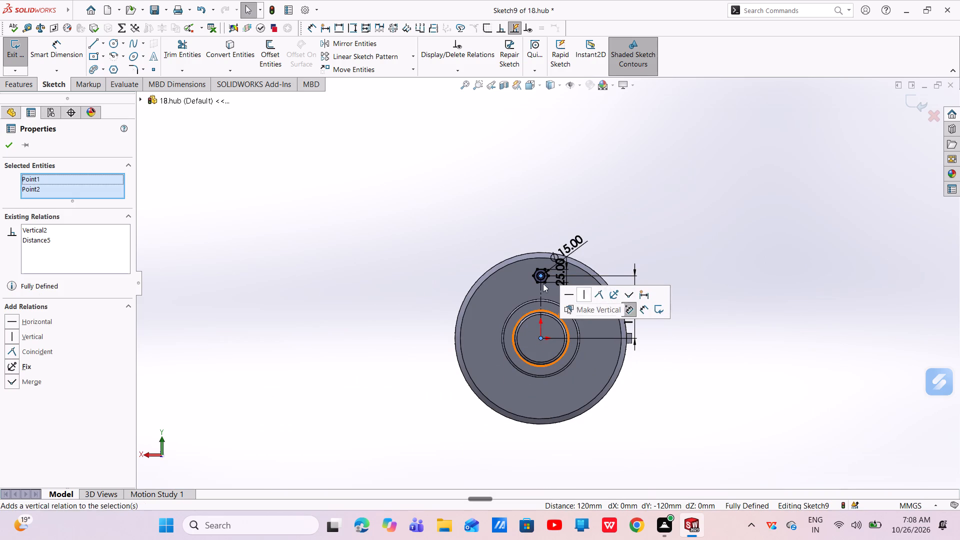
left_click(12, 147)
Extrude only the circular region of the hexagon sketch as a blind boss 25 mm deep, merged with the body.
scroll(609, 293, "down", 2)
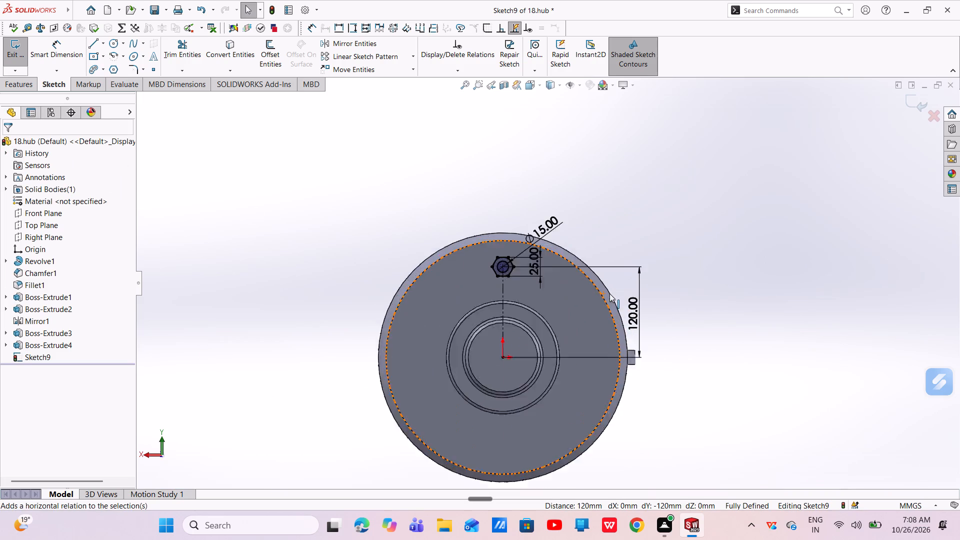
scroll(609, 293, "down", 2)
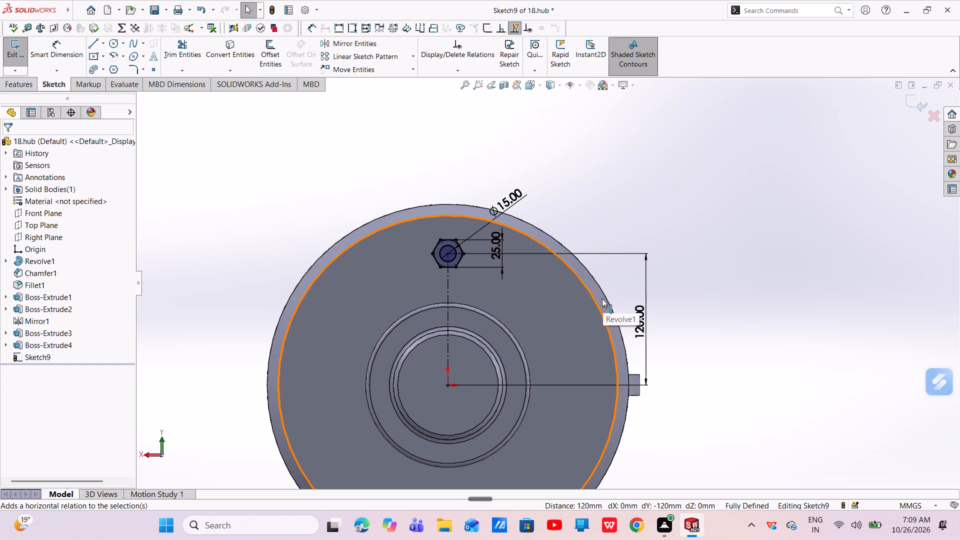
left_click(22, 86)
left_click(19, 59)
scroll(452, 231, "down", 5)
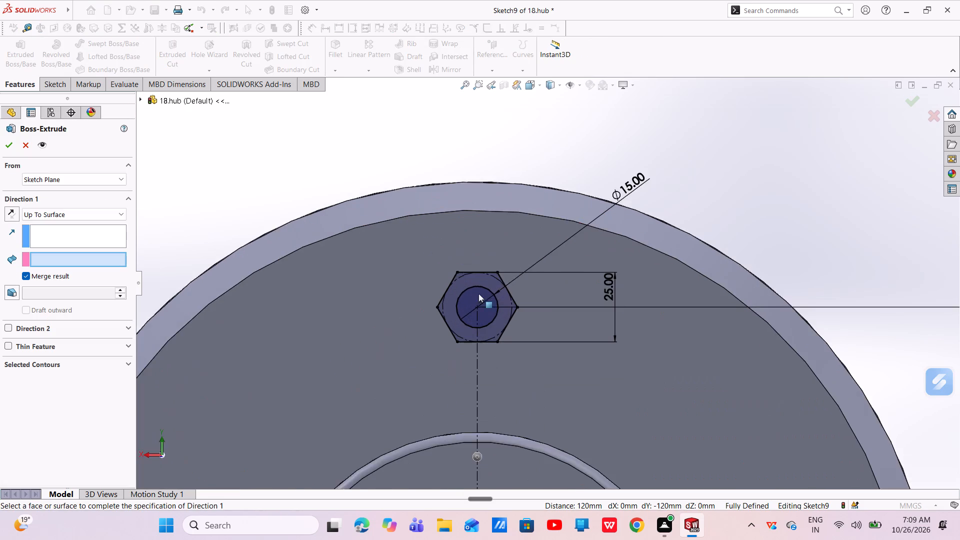
scroll(486, 303, "up", 4)
middle_click_drag(489, 314, 451, 328)
left_click(97, 216)
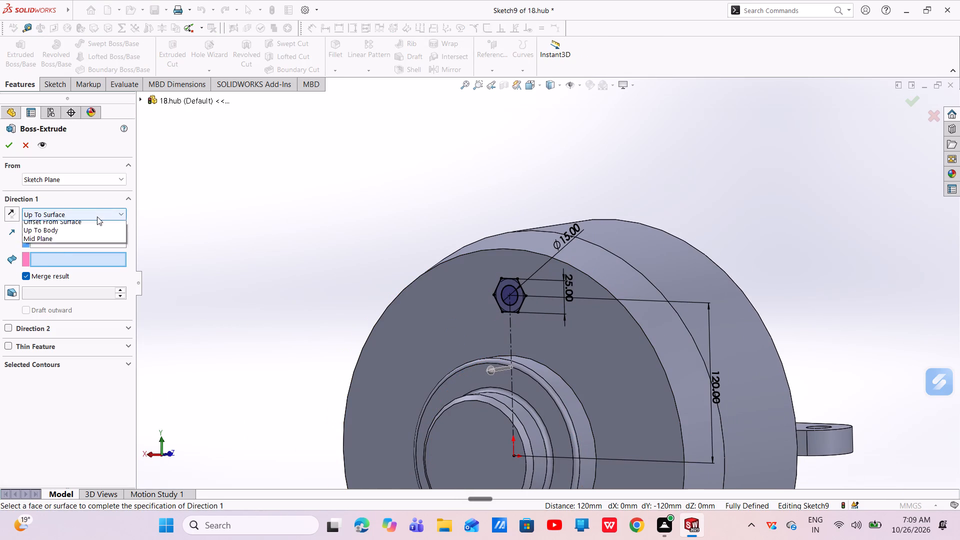
left_click(38, 223)
scroll(534, 285, "down", 5)
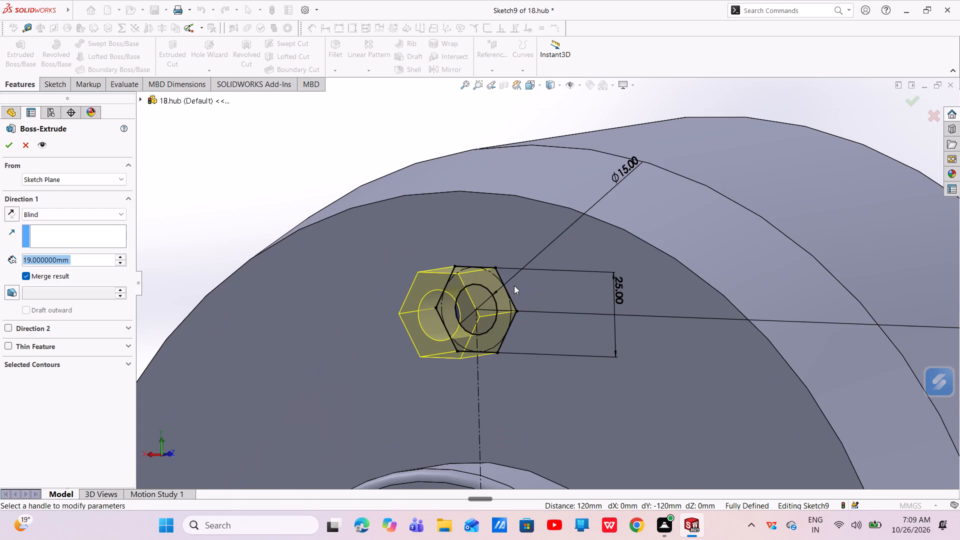
left_click(11, 363)
left_click(64, 384)
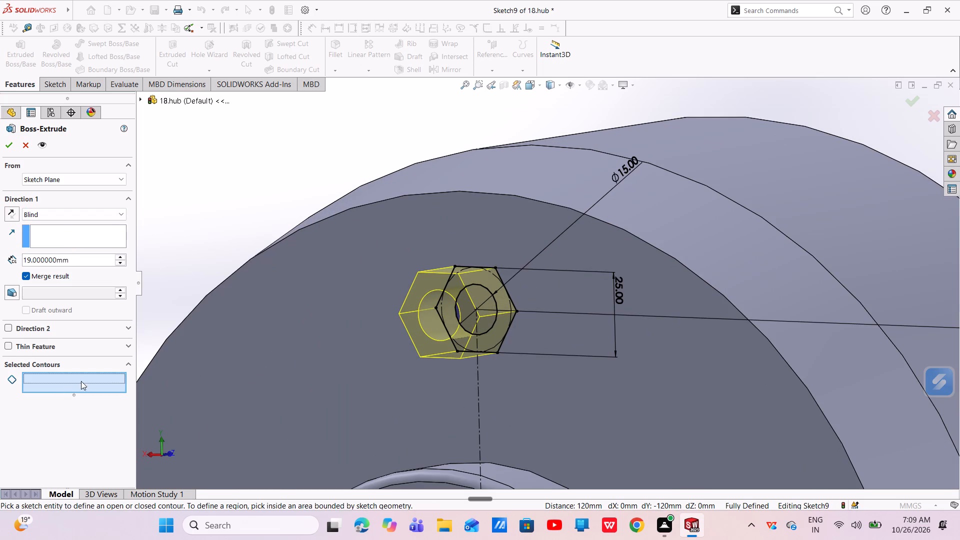
left_click(471, 310)
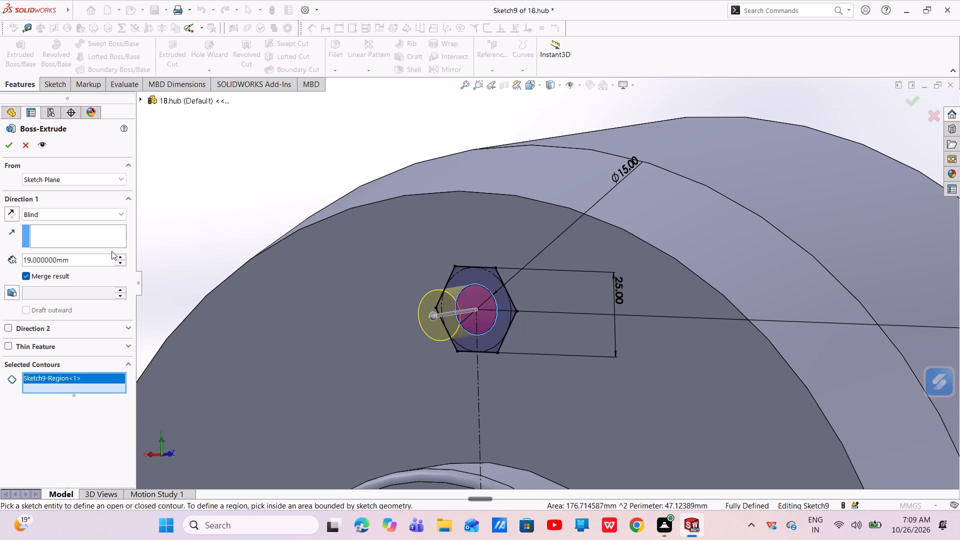
left_click(122, 257)
left_click(122, 257)
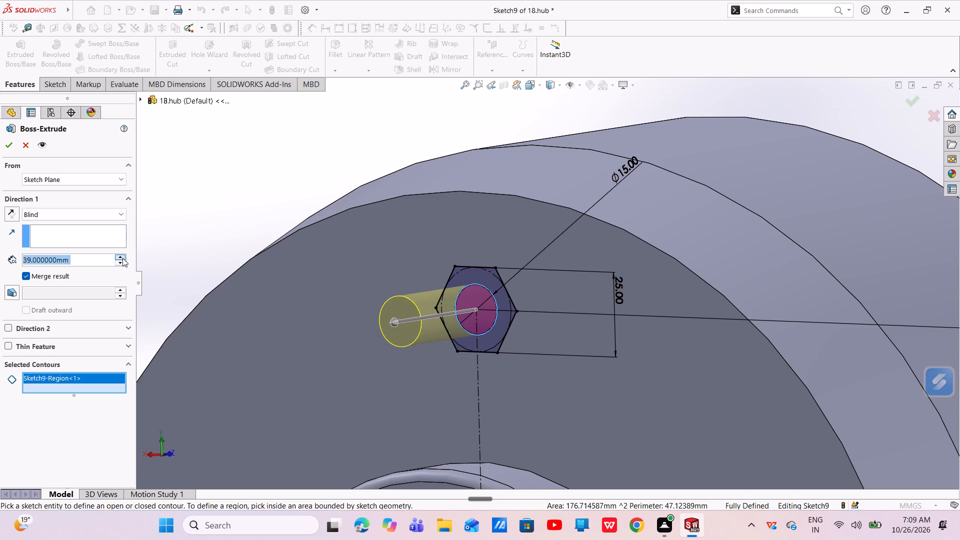
left_click(122, 261)
left_click(122, 261)
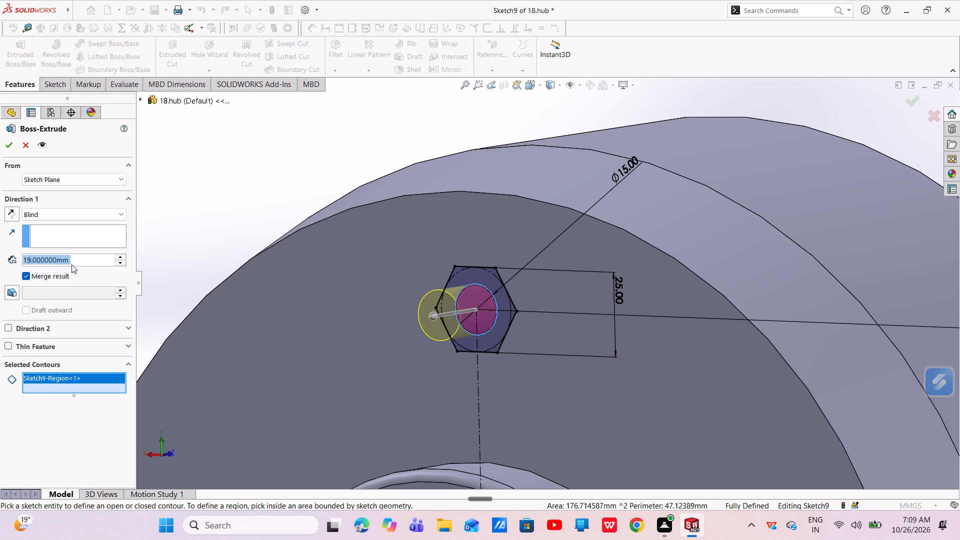
key("BackSpace")
type("25")
key("Return")
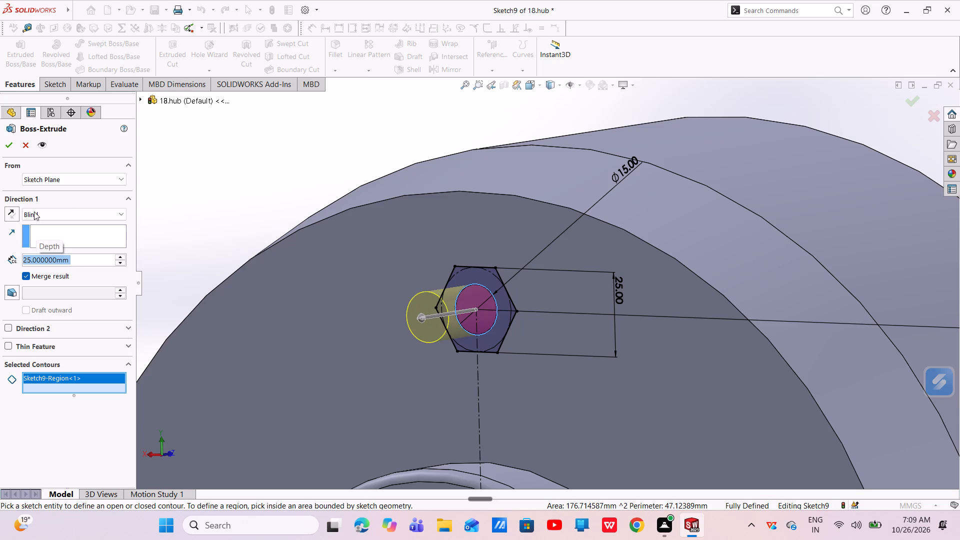
left_click(4, 140)
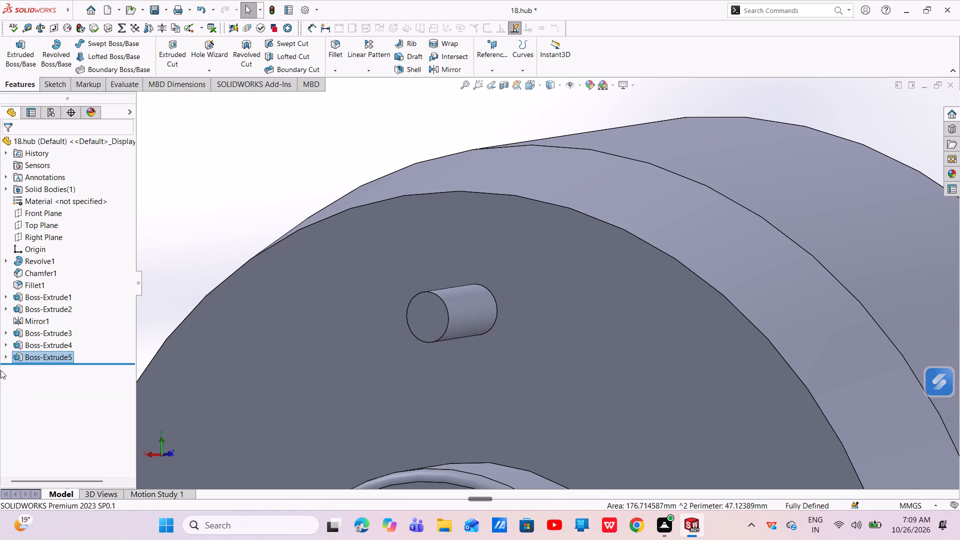
Extrude the hexagon-and-circle sketch again as a blind boss 12.5 mm deep, starting at a 10 mm offset from the sketch plane.
left_click(5, 356)
left_click(38, 367)
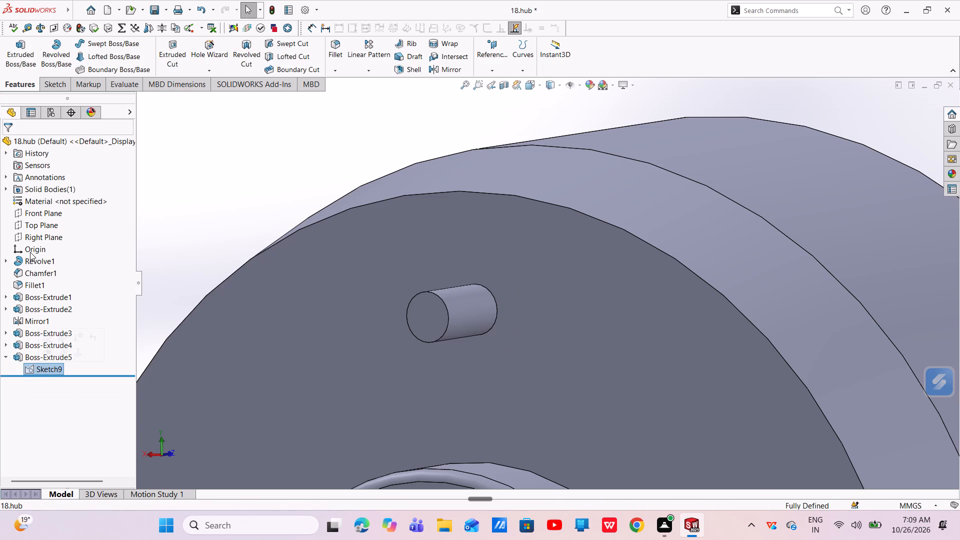
left_click(22, 43)
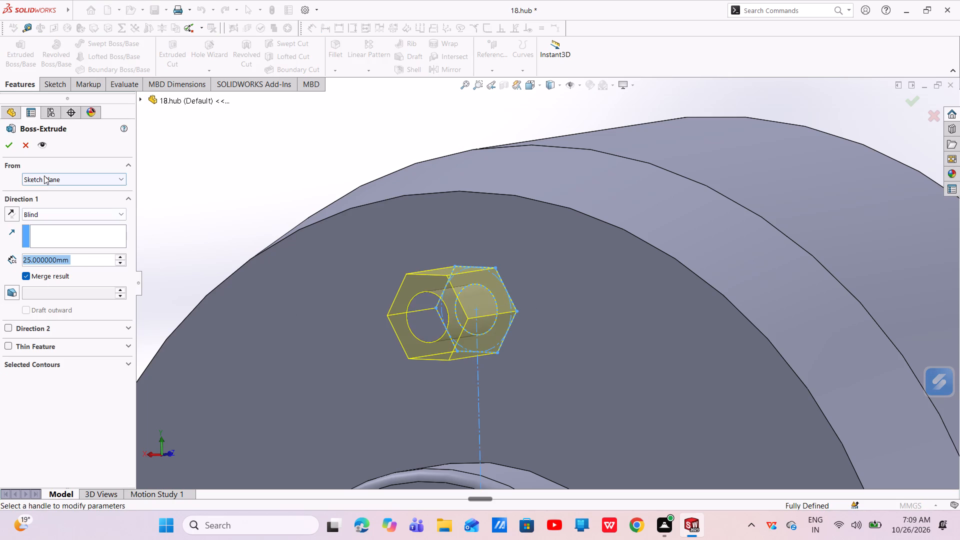
left_click(68, 177)
left_click(48, 212)
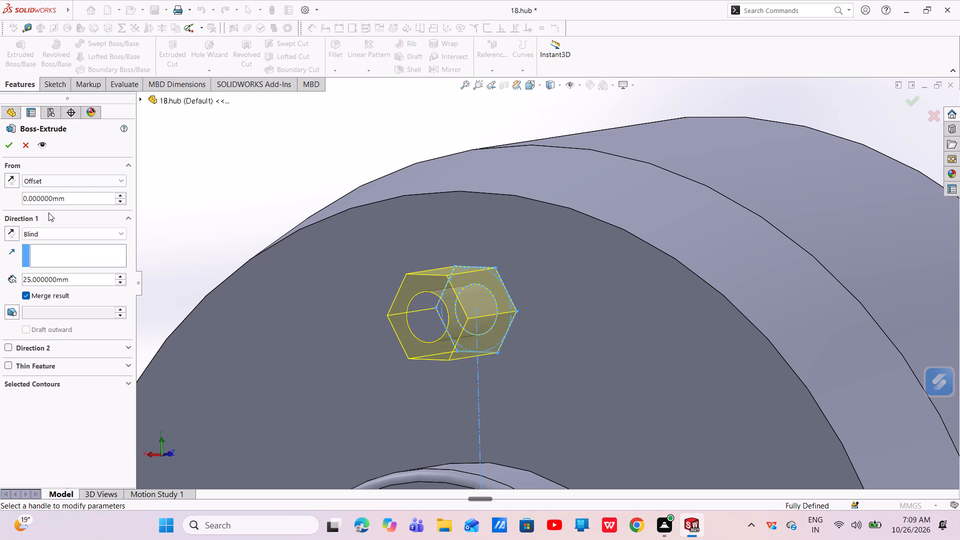
left_click_drag(69, 197, 12, 214)
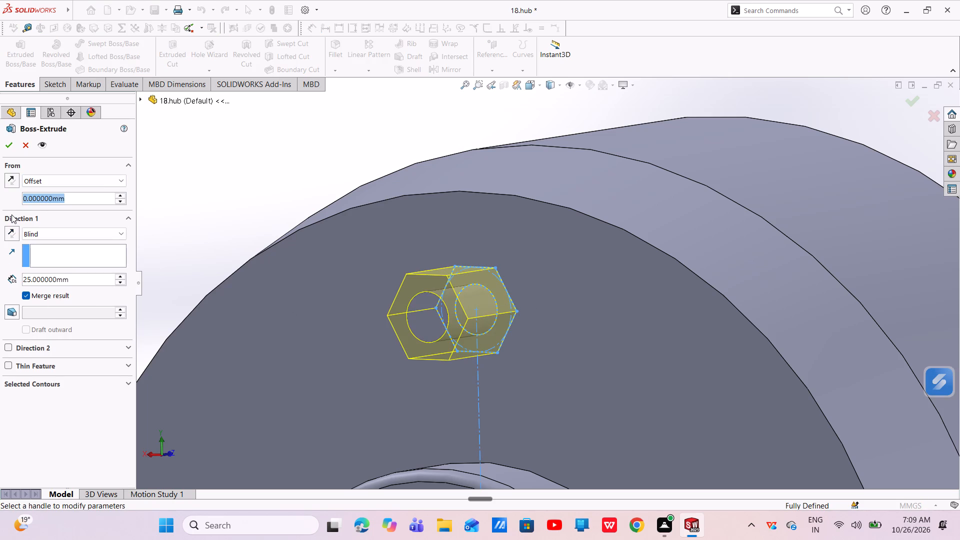
key("BackSpace")
type("10")
key("Return")
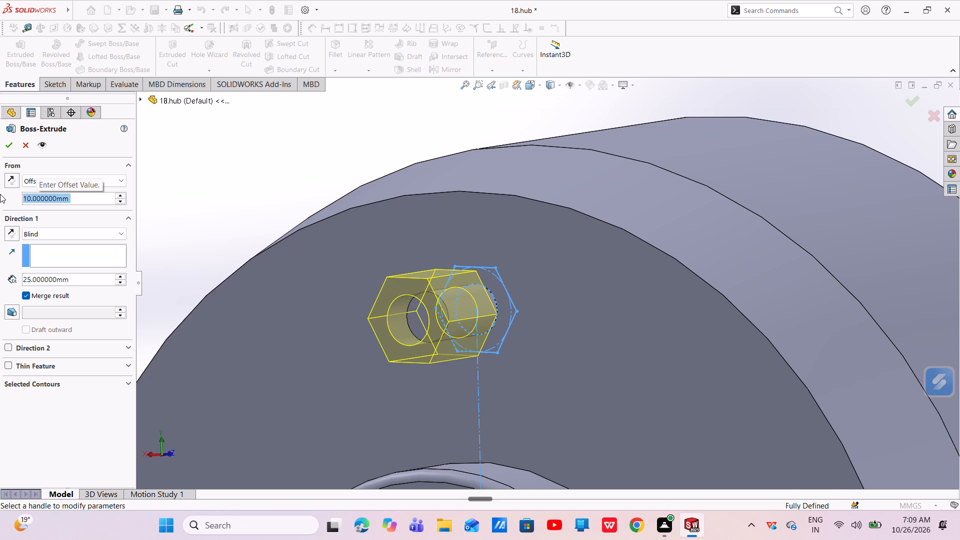
left_click_drag(70, 274, 0, 282)
key("BackSpace")
type("15")
key("Return")
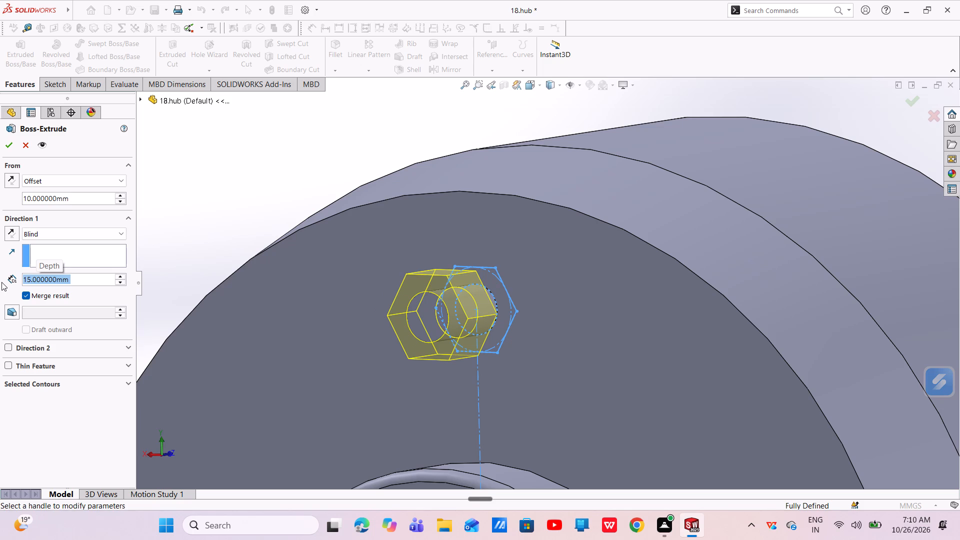
key("BackSpace")
type("12.5")
key("Return")
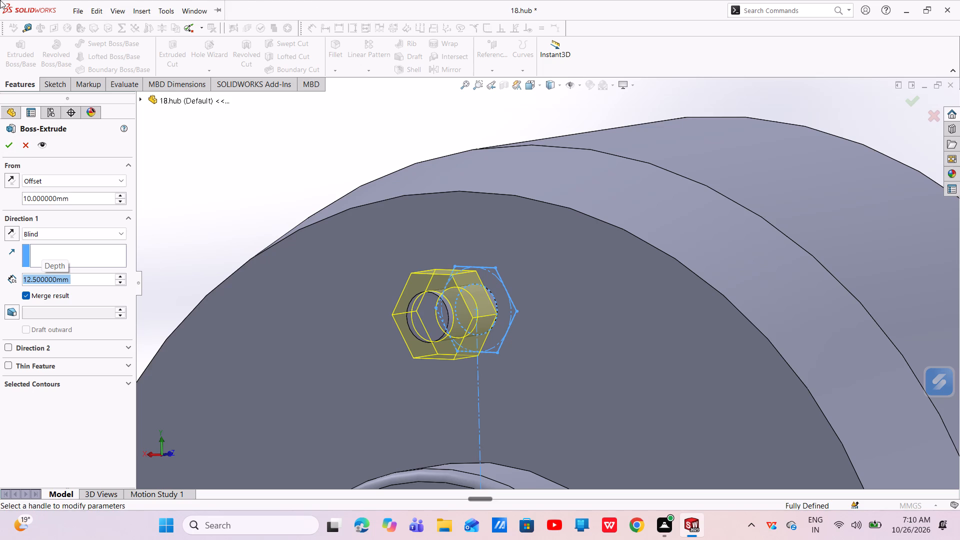
left_click(12, 147)
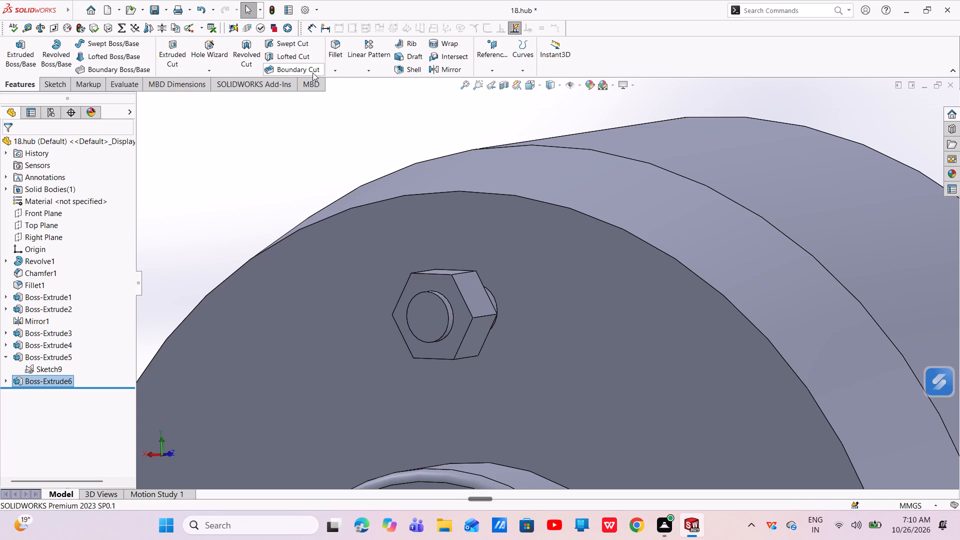
Circular-pattern the hexagonal boss around the central shaft's circular edge, 15 equally spaced instances over 360°, with Geometry pattern off.
left_click(365, 70)
left_click(371, 96)
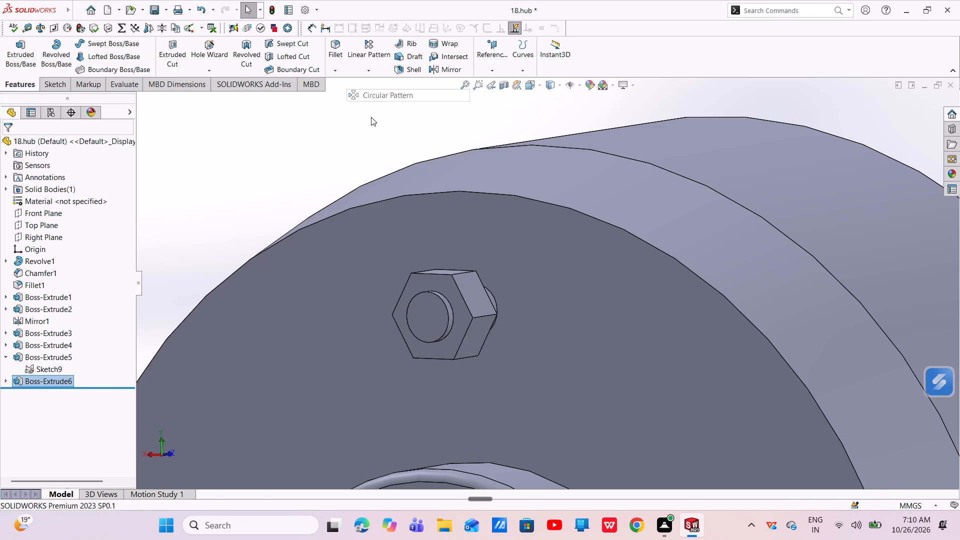
scroll(453, 282, "up", 4)
scroll(484, 325, "up", 4)
middle_click_drag(500, 344, 523, 361)
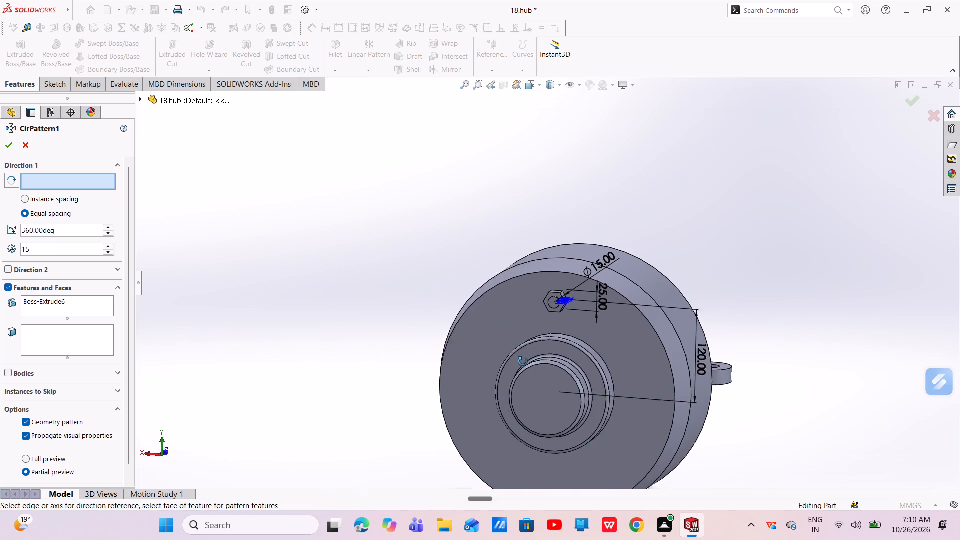
middle_click_drag(523, 361, 527, 366)
left_click(586, 384)
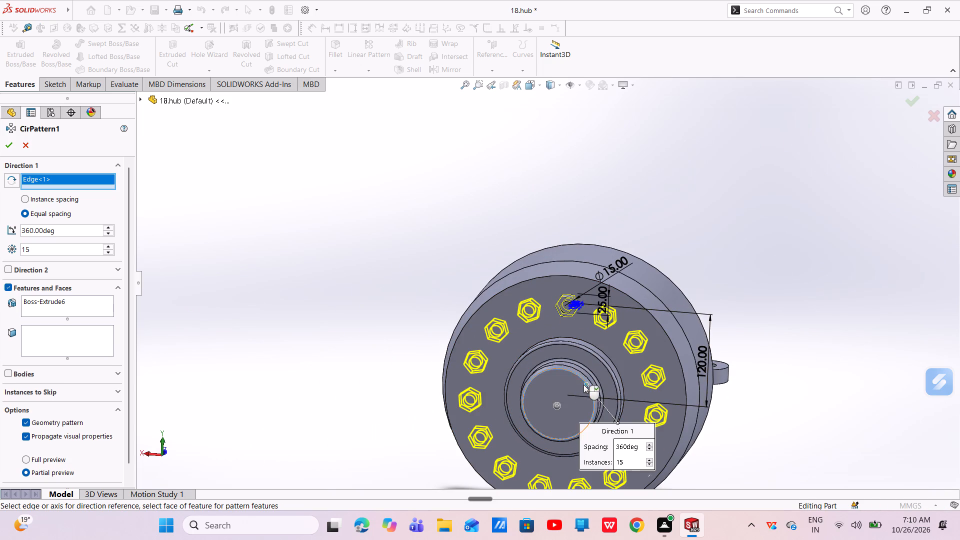
left_click(9, 146)
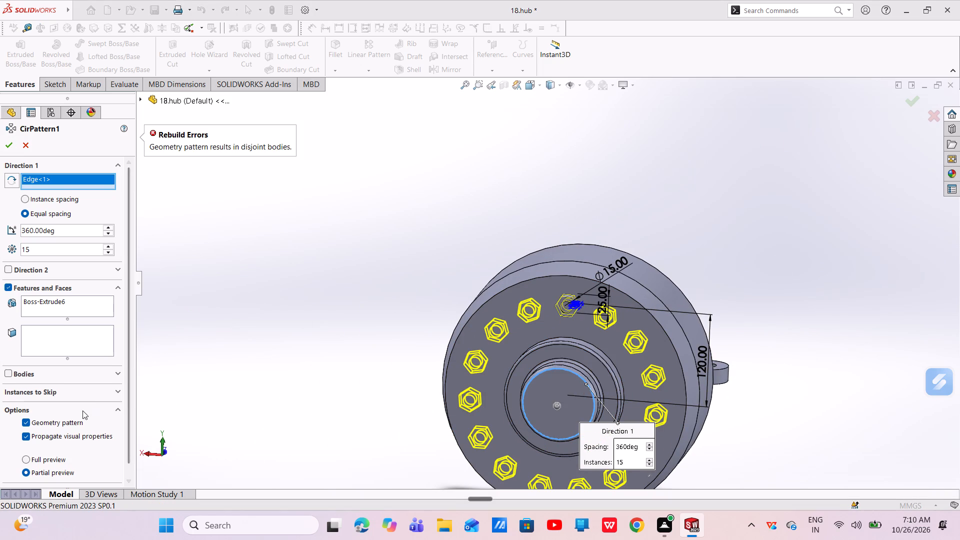
left_click(28, 420)
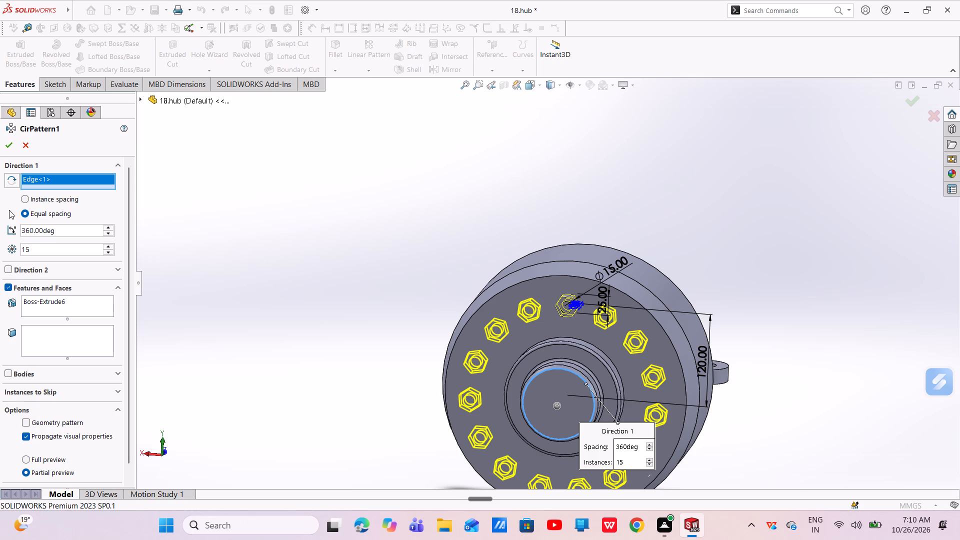
left_click(3, 146)
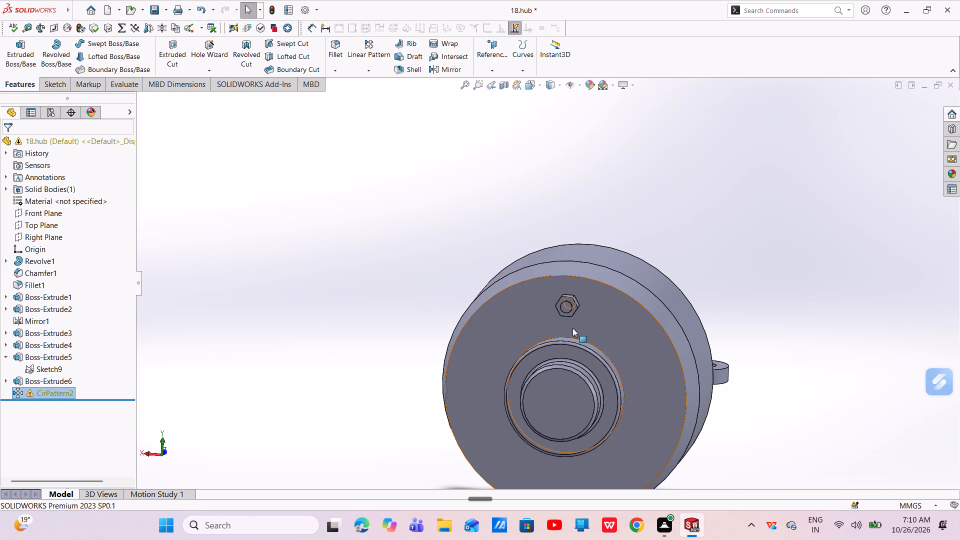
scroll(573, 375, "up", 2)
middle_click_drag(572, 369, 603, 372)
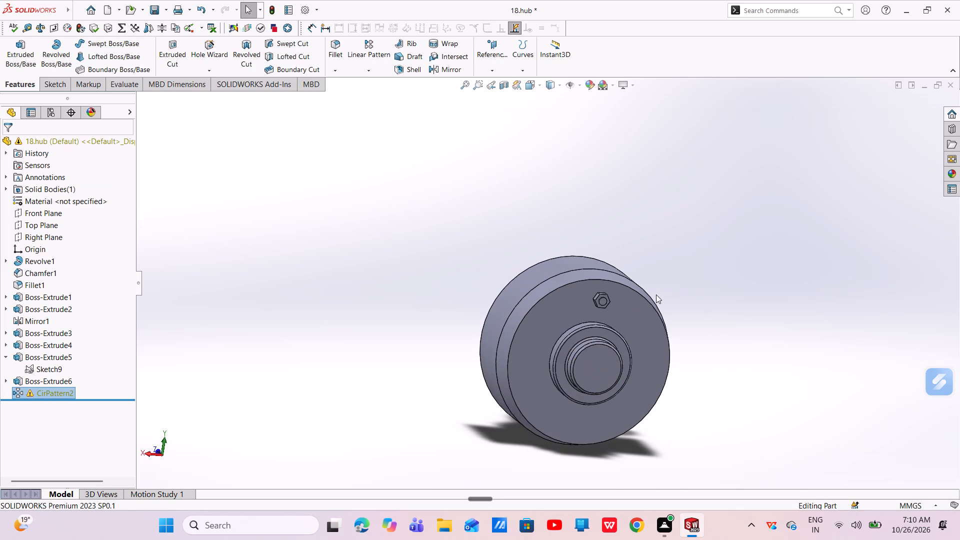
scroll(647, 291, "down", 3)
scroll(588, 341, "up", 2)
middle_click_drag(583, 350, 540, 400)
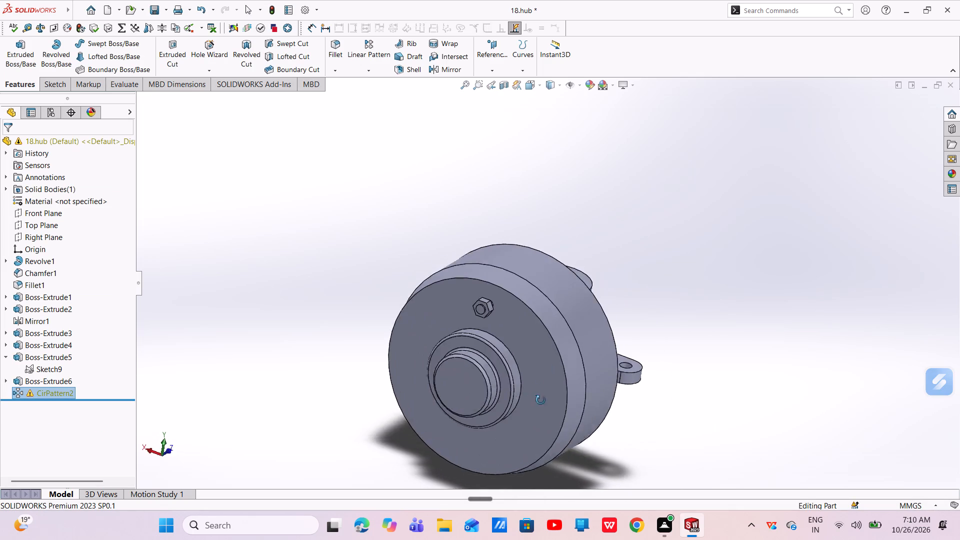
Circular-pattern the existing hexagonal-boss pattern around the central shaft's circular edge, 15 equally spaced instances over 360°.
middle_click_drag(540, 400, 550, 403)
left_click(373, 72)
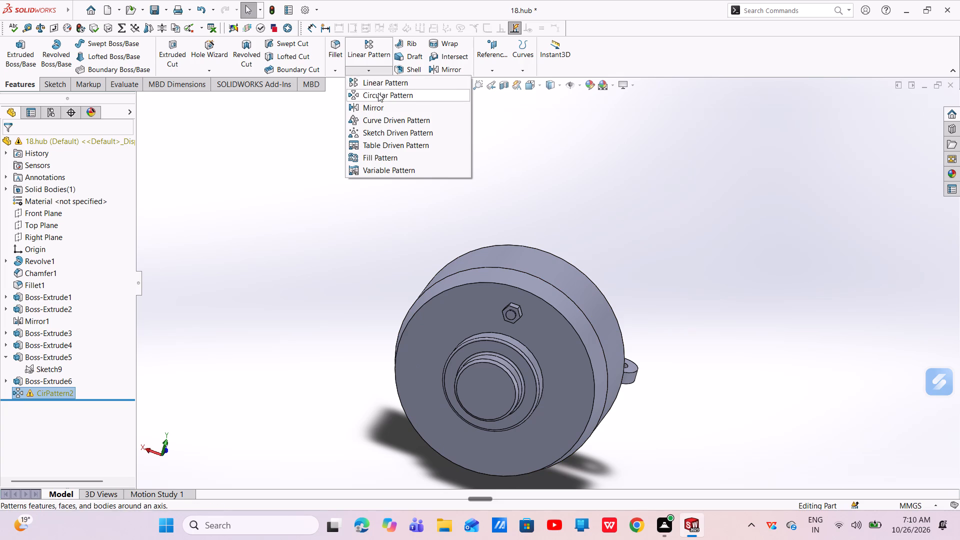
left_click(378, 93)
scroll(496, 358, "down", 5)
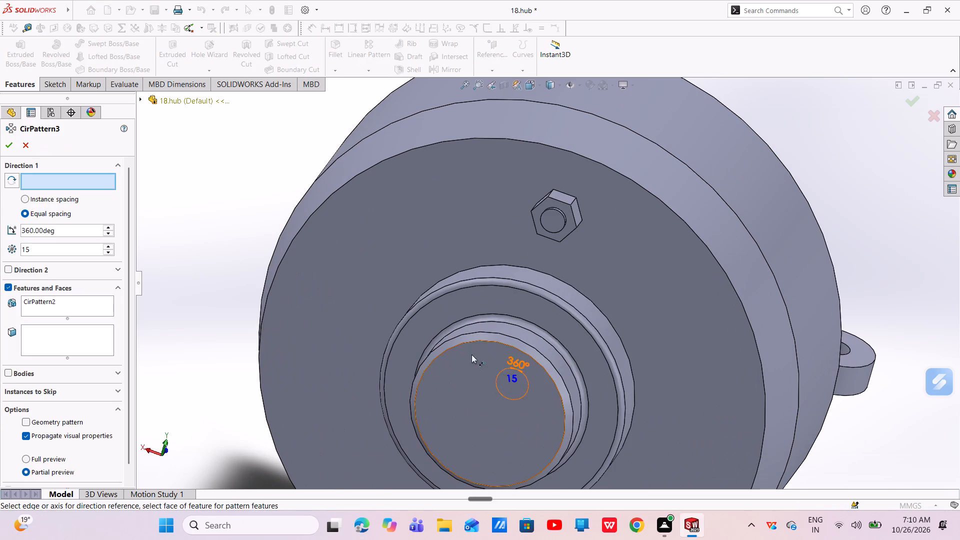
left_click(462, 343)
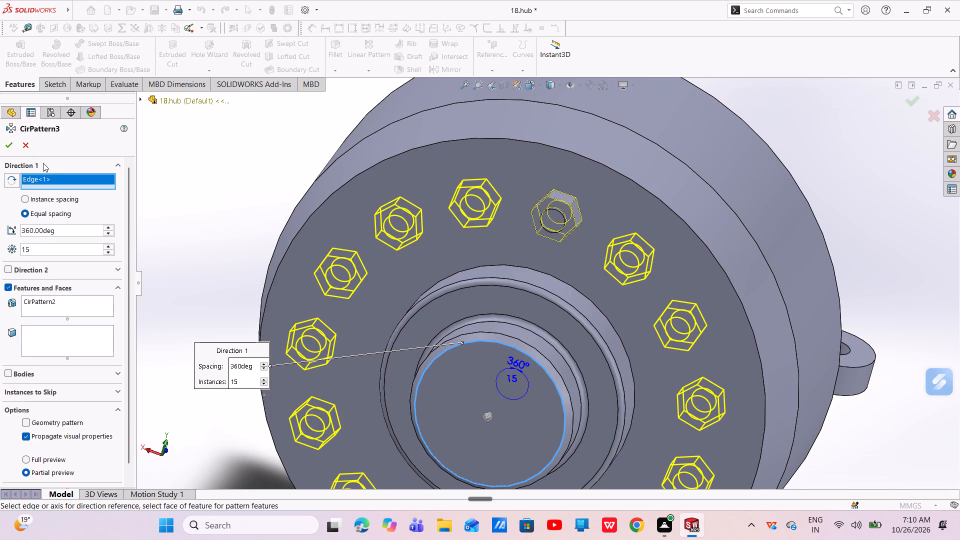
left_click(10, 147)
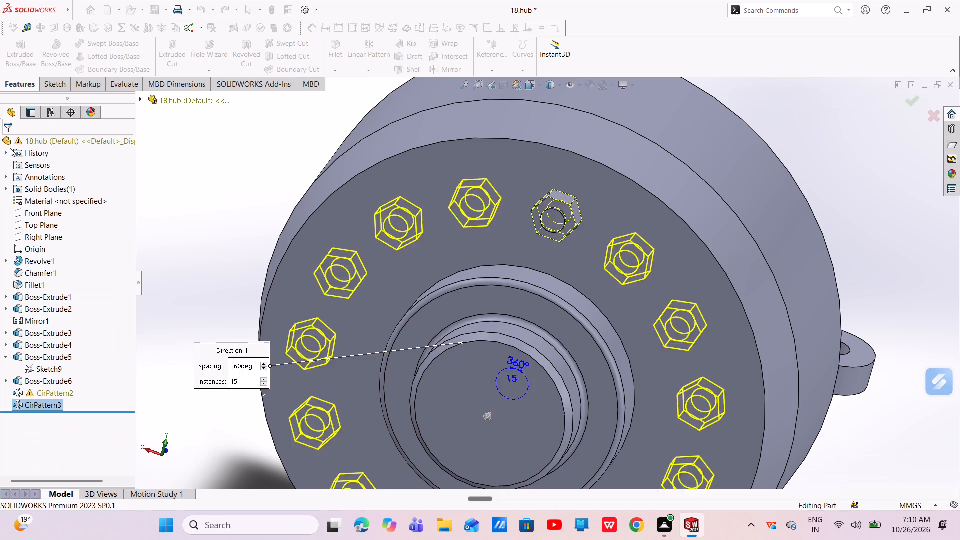
Delete the faulty circular pattern CirPattern2 together with its dependent pattern.
left_click(60, 391)
right_click(60, 391)
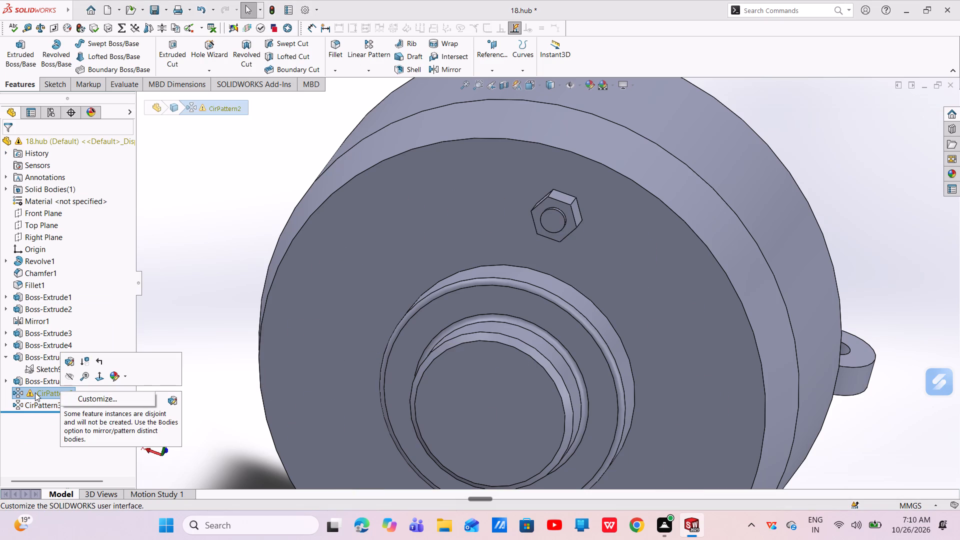
right_click(35, 392)
left_click(59, 373)
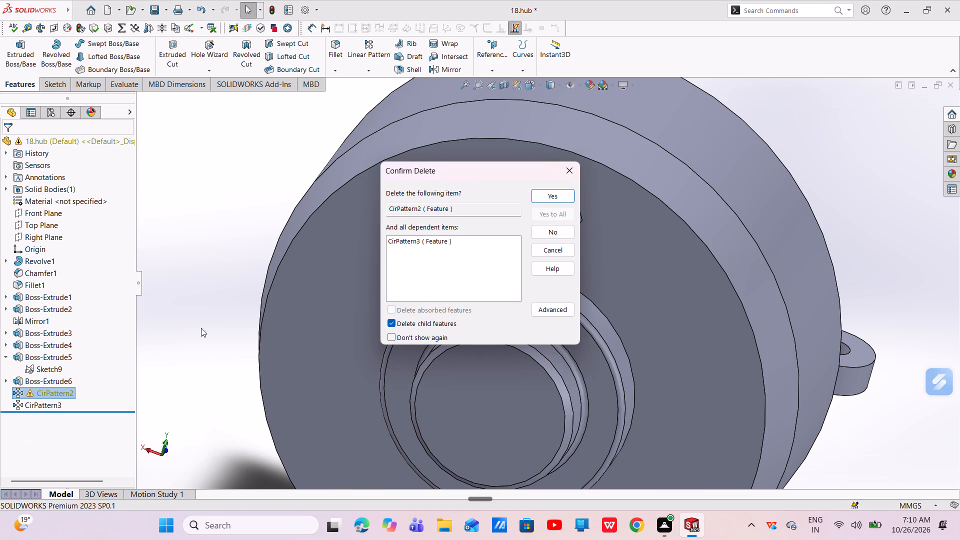
left_click(554, 195)
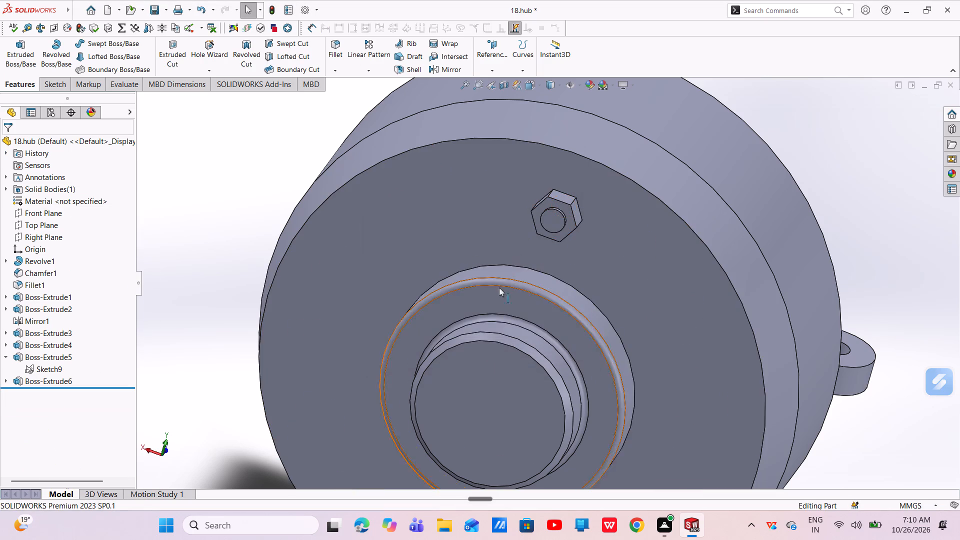
Set up a new circular pattern about the raised collar's outer cylindrical face, with 15 equally spaced instances over 360°.
scroll(513, 331, "up", 3)
middle_click_drag(513, 331, 555, 356)
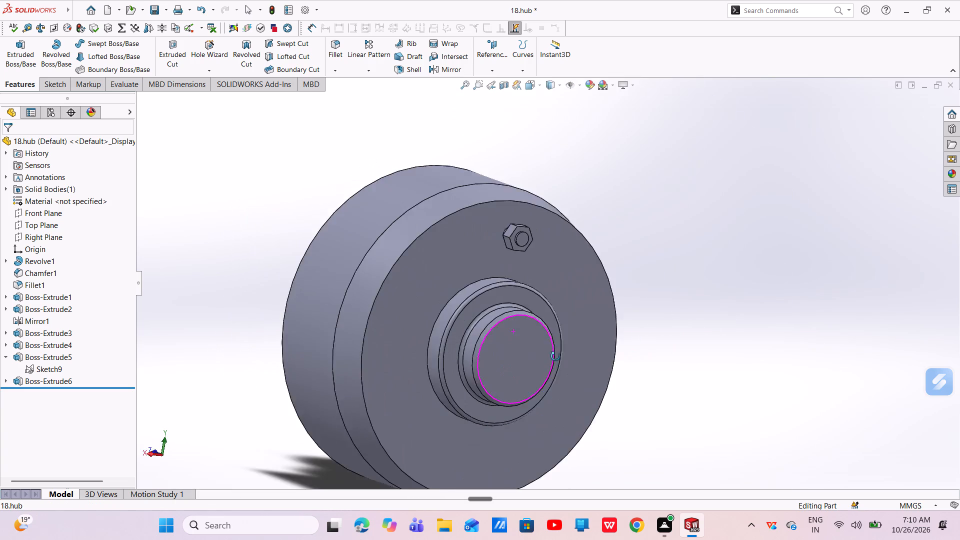
middle_click_drag(555, 356, 543, 357)
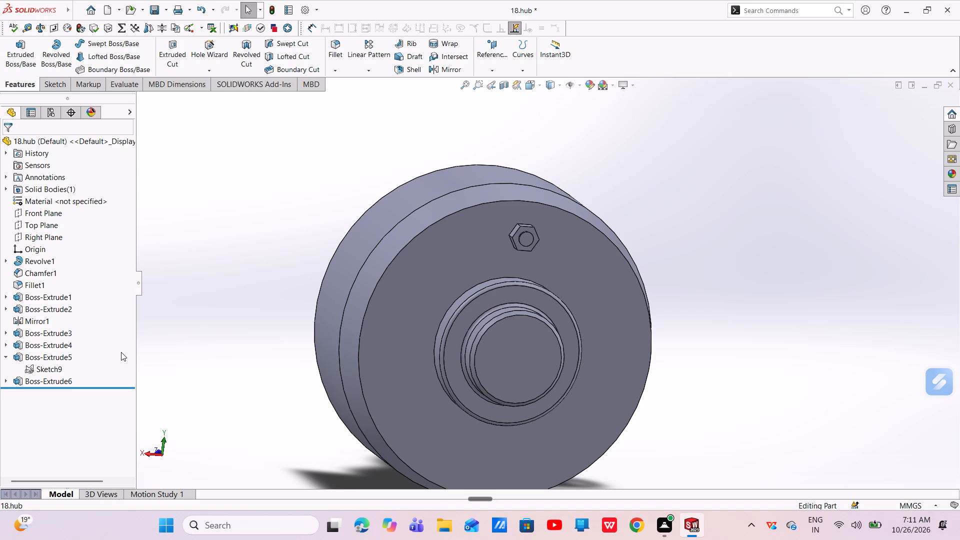
left_click(371, 71)
left_click(371, 93)
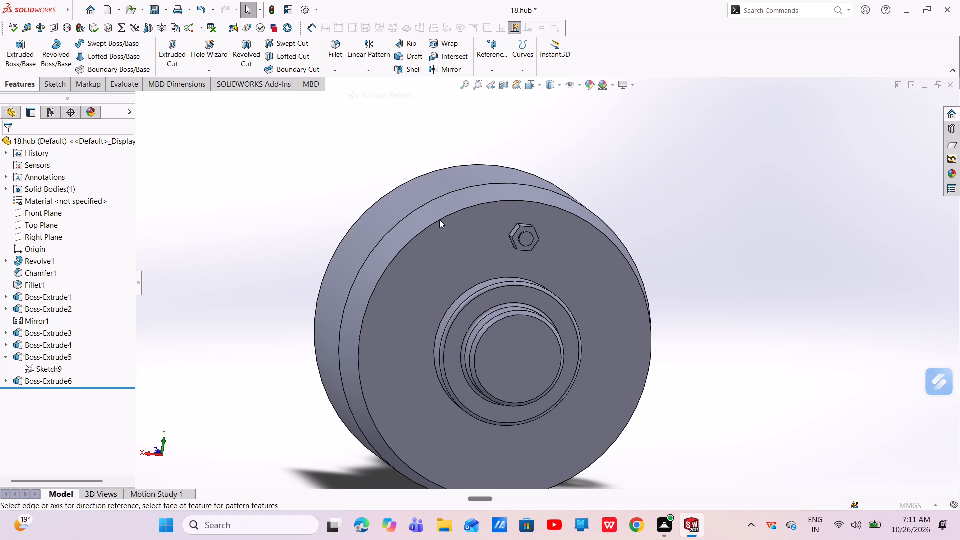
scroll(497, 325, "up", 3)
middle_click_drag(500, 289, 518, 350)
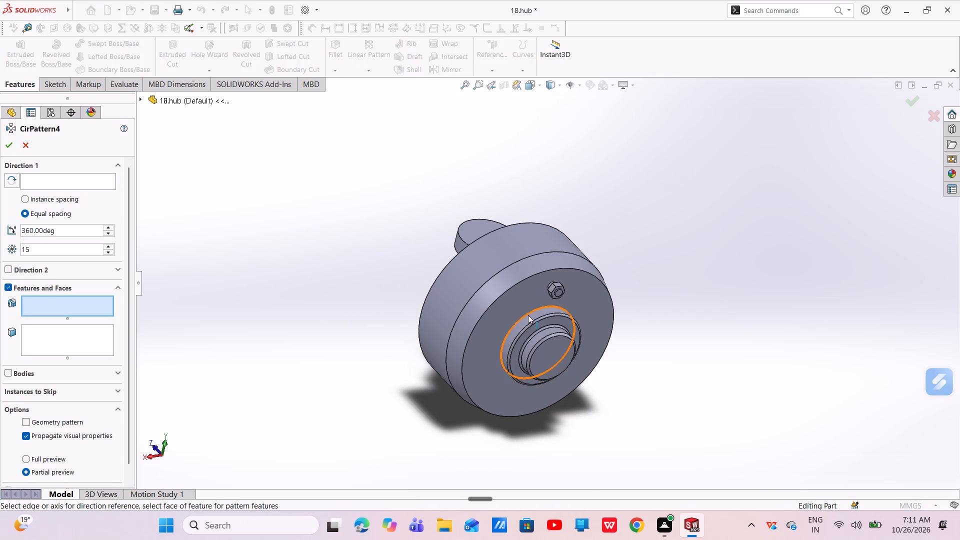
left_click(528, 317)
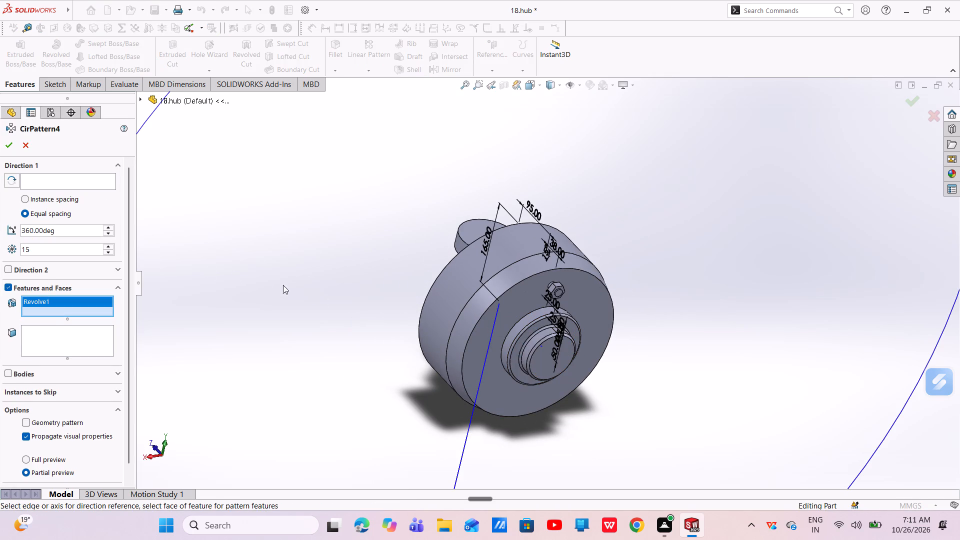
left_click(56, 180)
left_click(36, 300)
right_click(36, 300)
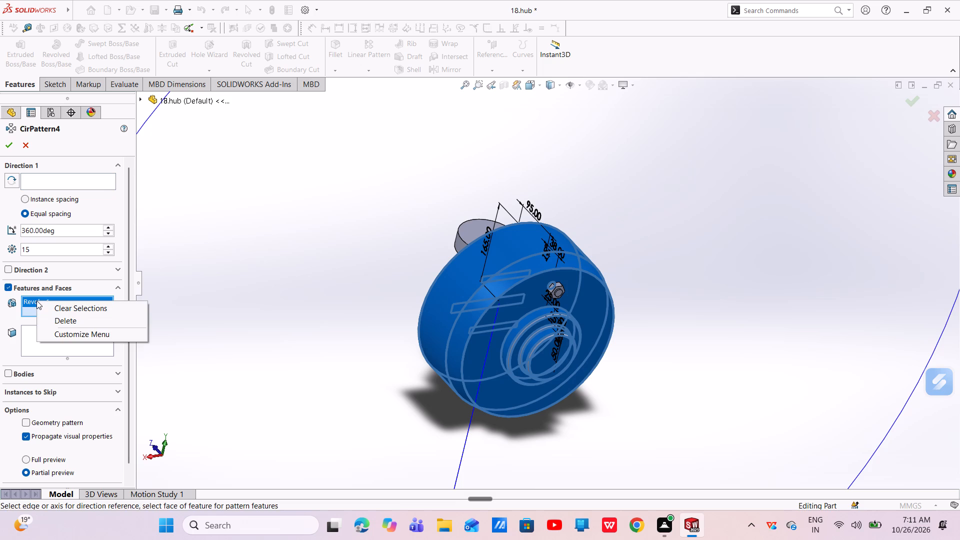
left_click(68, 322)
scroll(565, 299, "down", 4)
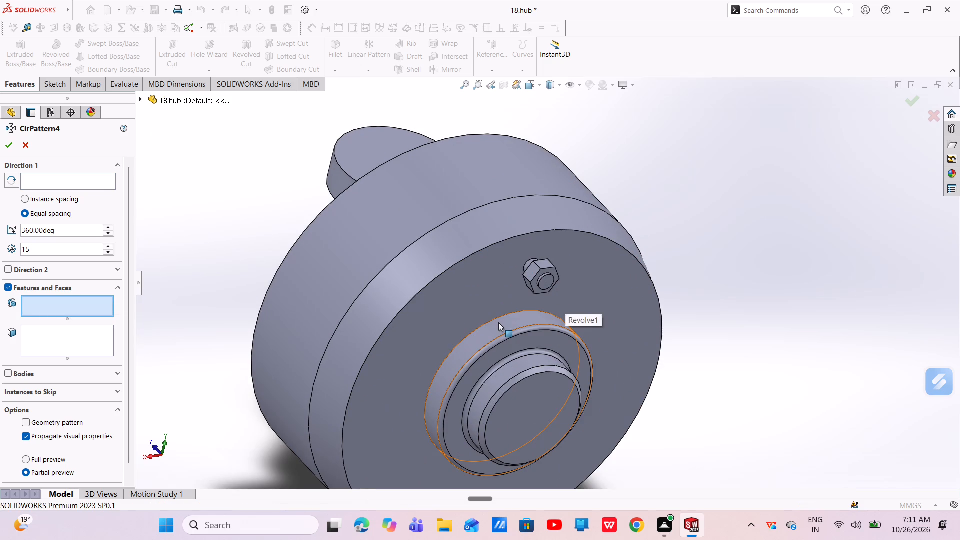
left_click(498, 322)
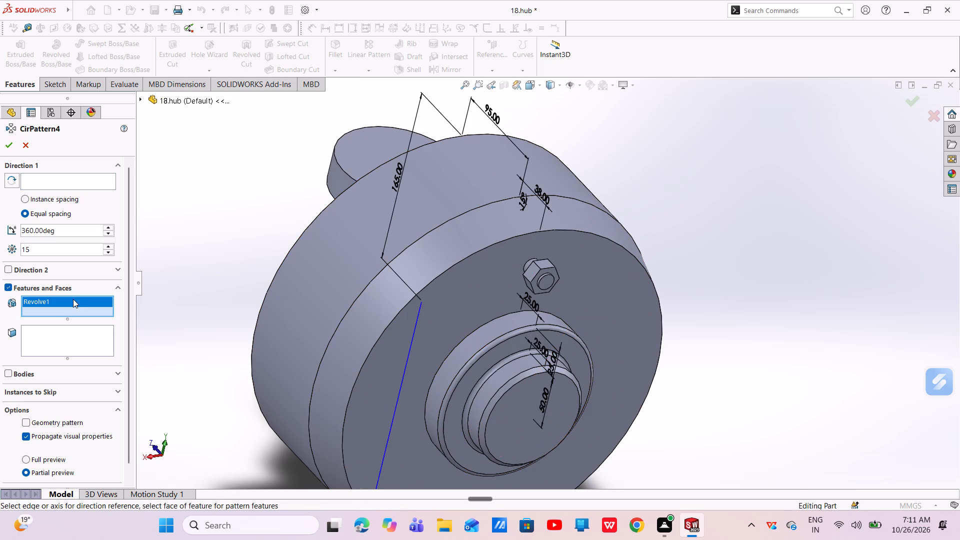
right_click(72, 300)
left_click(94, 318)
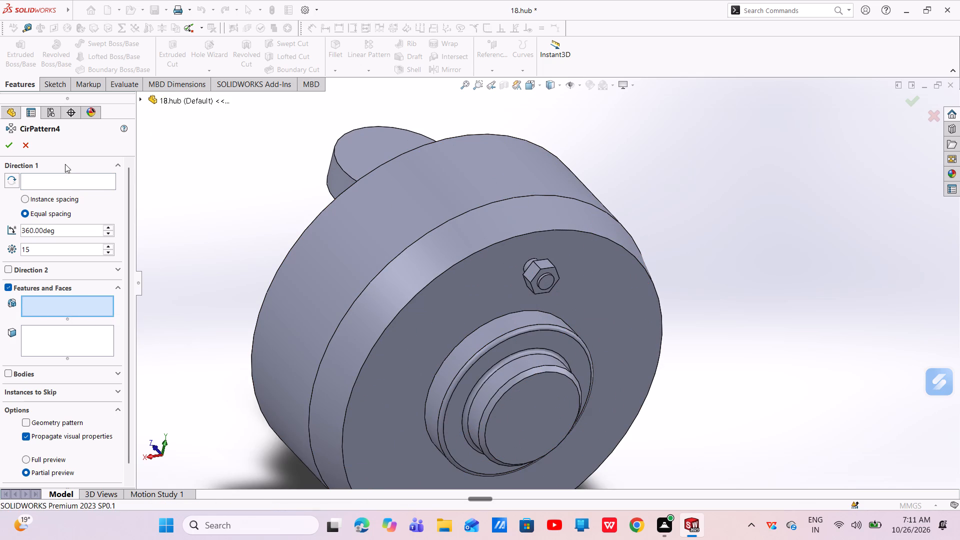
left_click(66, 181)
left_click(506, 323)
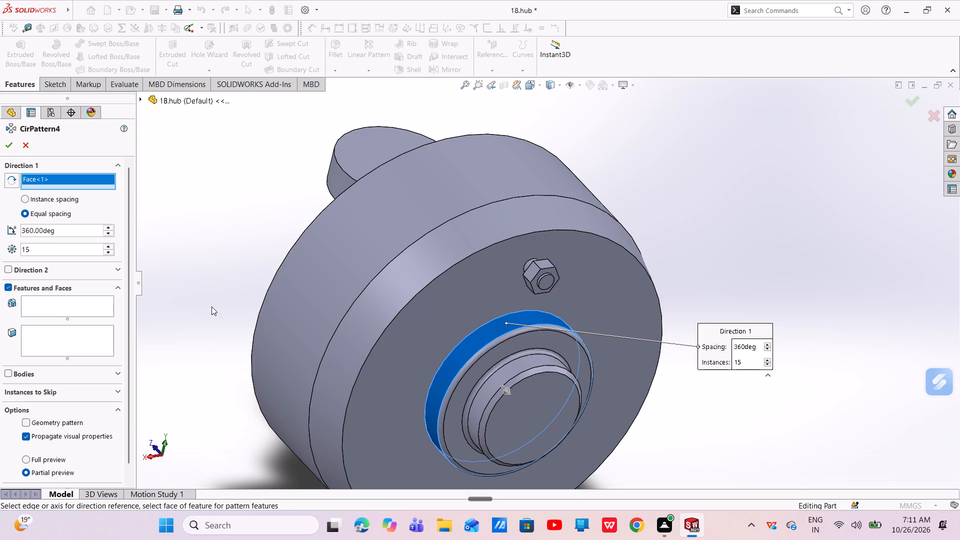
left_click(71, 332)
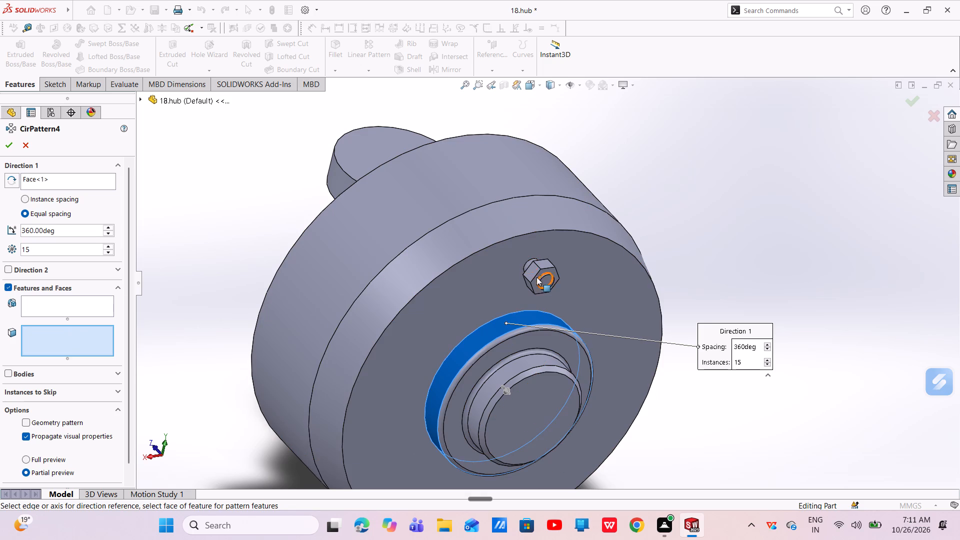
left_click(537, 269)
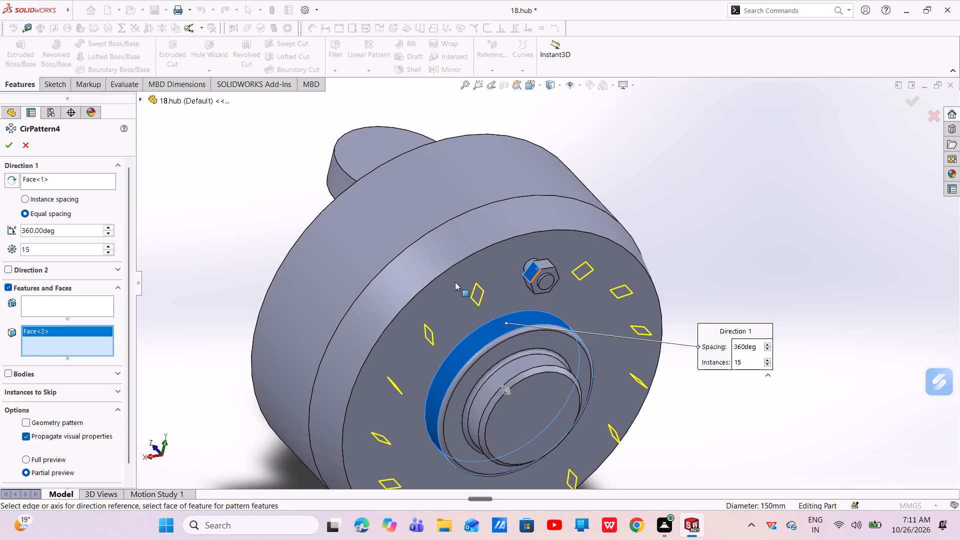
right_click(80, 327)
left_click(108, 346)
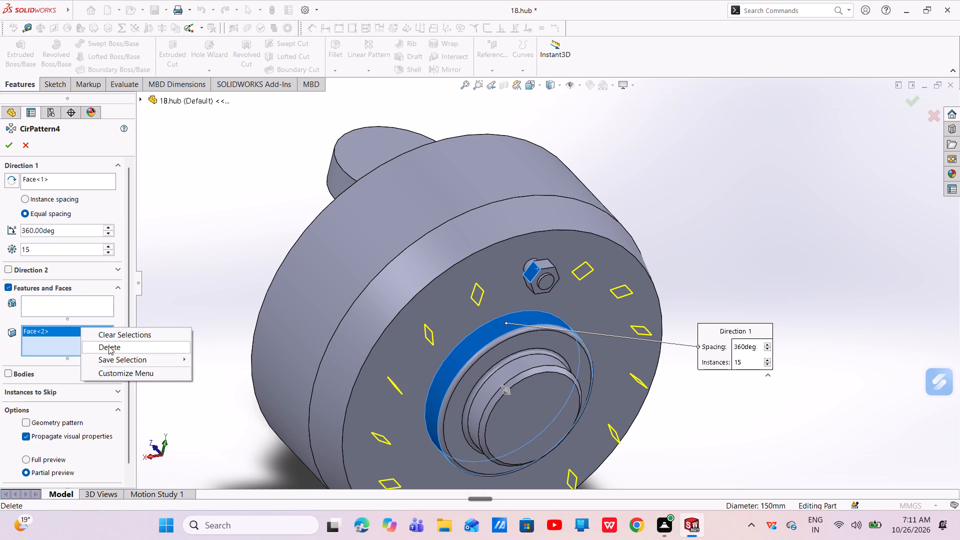
Choose both the hexagonal nut boss and the cylindrical stud boss as the features to pattern, and create the circular pattern.
left_click(63, 310)
left_click(530, 269)
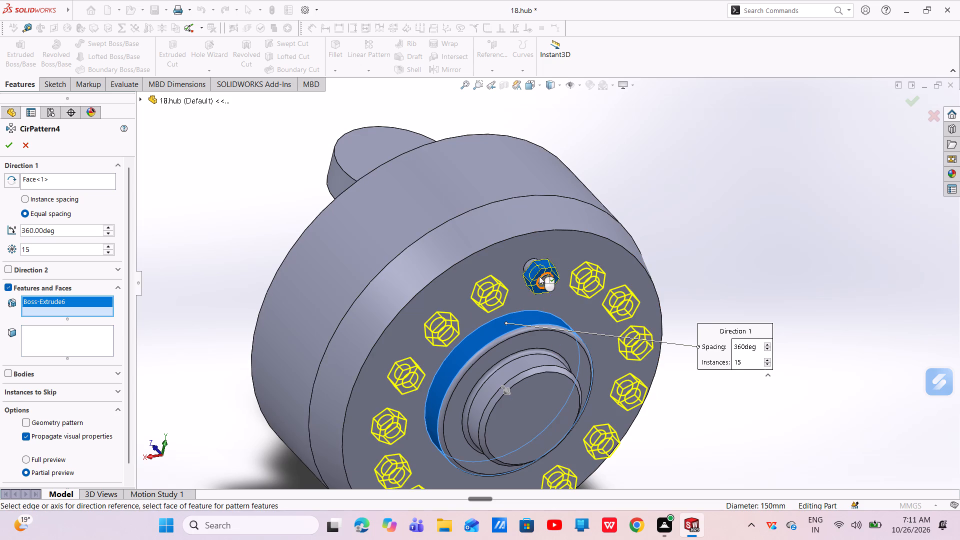
scroll(540, 269, "down", 5)
middle_click_drag(514, 263, 530, 276)
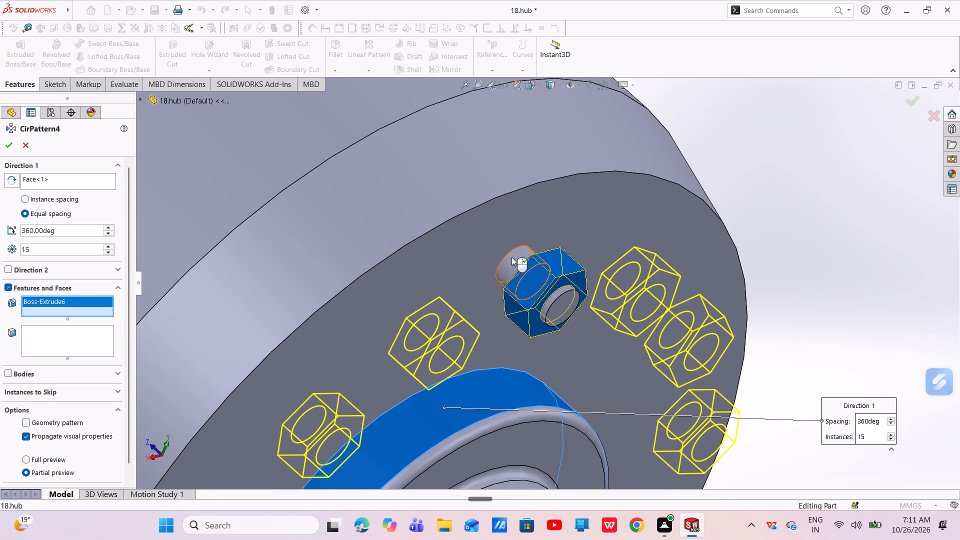
left_click(511, 257)
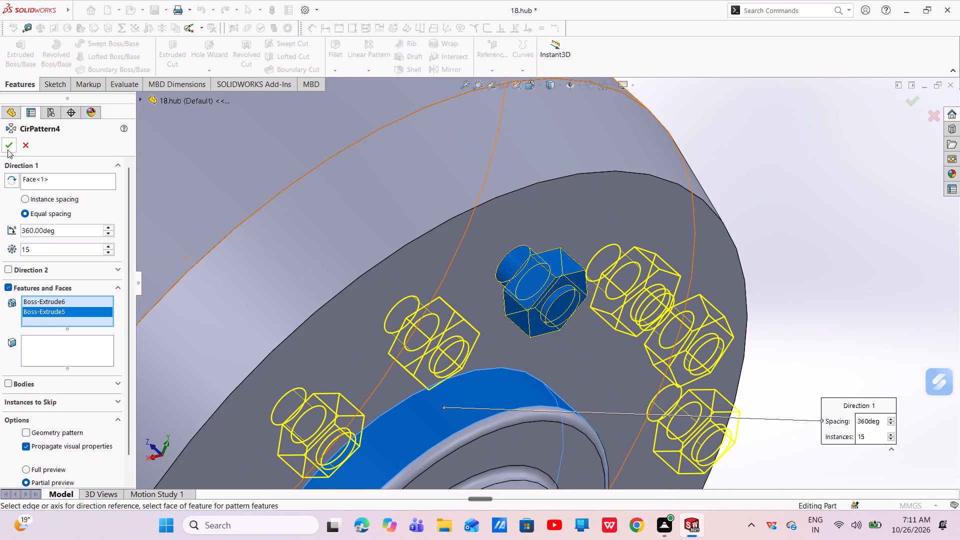
left_click(6, 148)
Examine the patterned studs and nuts and the overall hub from the front and the side.
scroll(572, 294, "up", 3)
middle_click_drag(591, 321, 518, 267)
scroll(574, 306, "up", 1)
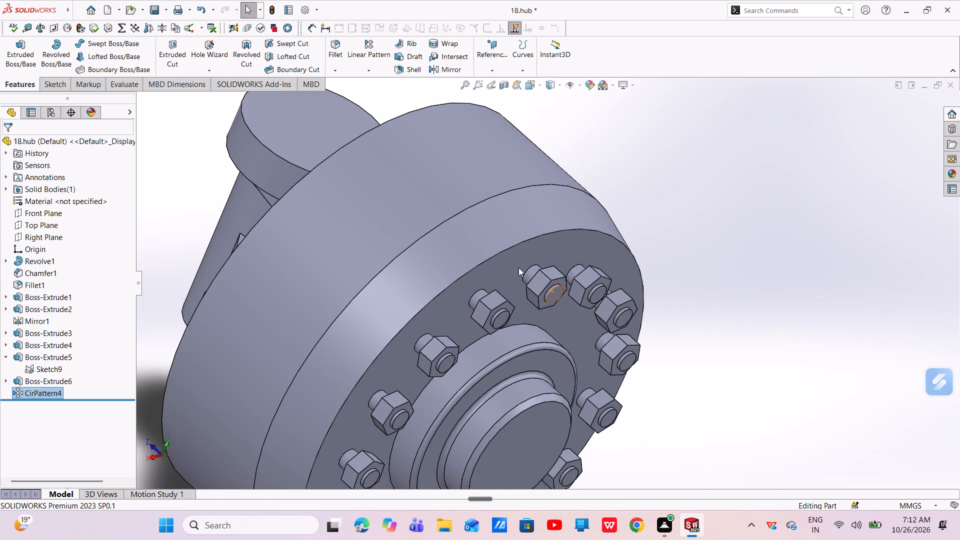
middle_click_drag(518, 267, 518, 267)
middle_click_drag(569, 377, 500, 237)
scroll(538, 284, "up", 5)
middle_click_drag(507, 299, 523, 344)
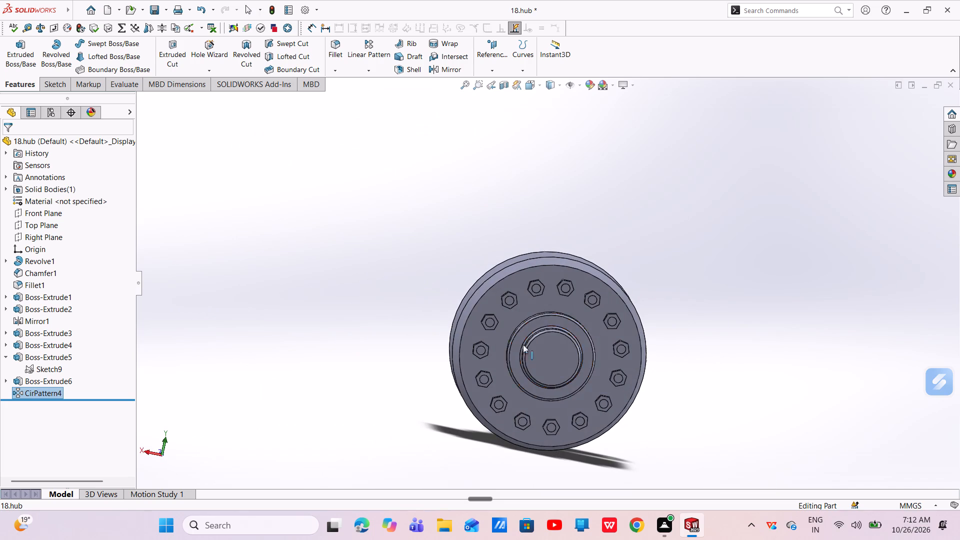
middle_click_drag(523, 344, 532, 341)
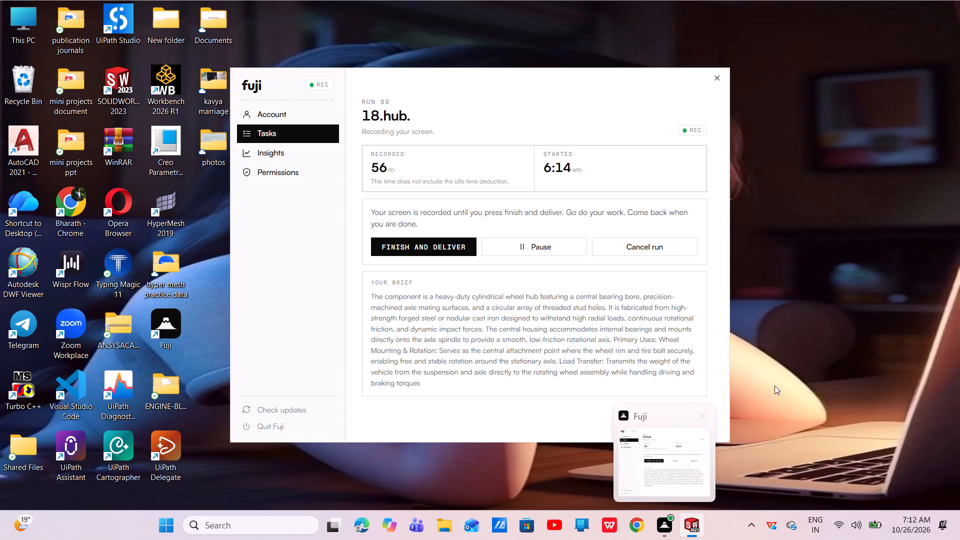
scroll(614, 327, "down", 2)
scroll(614, 327, "up", 5)
middle_click_drag(614, 327, 590, 319)
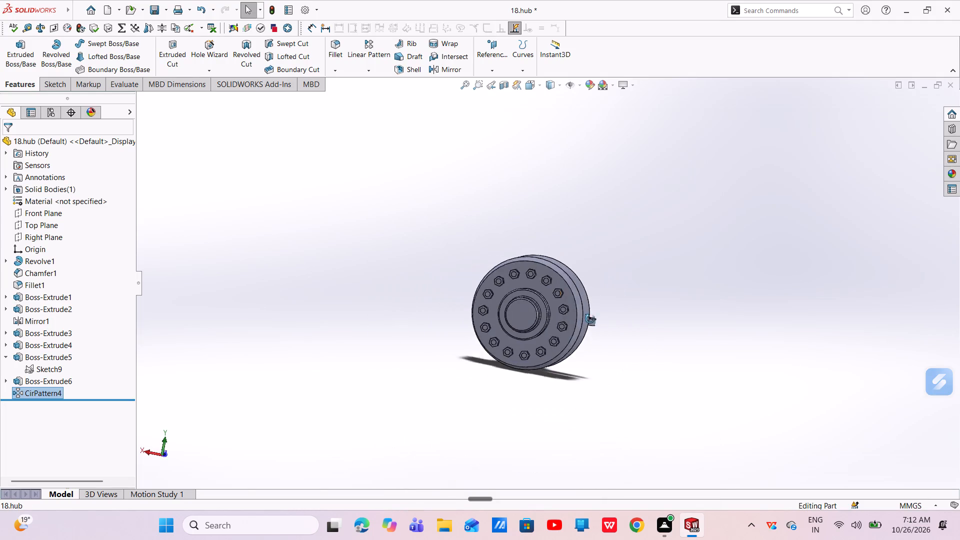
middle_click_drag(590, 319, 507, 316)
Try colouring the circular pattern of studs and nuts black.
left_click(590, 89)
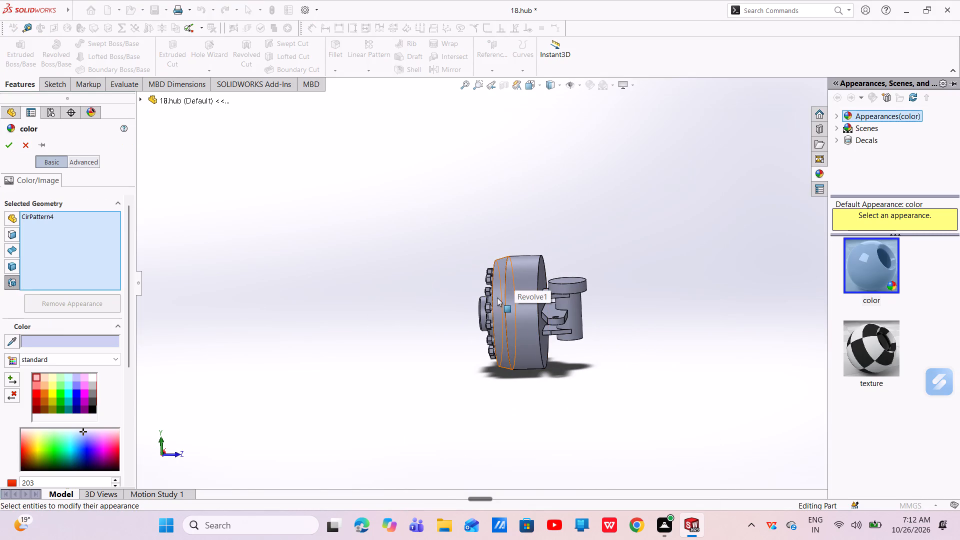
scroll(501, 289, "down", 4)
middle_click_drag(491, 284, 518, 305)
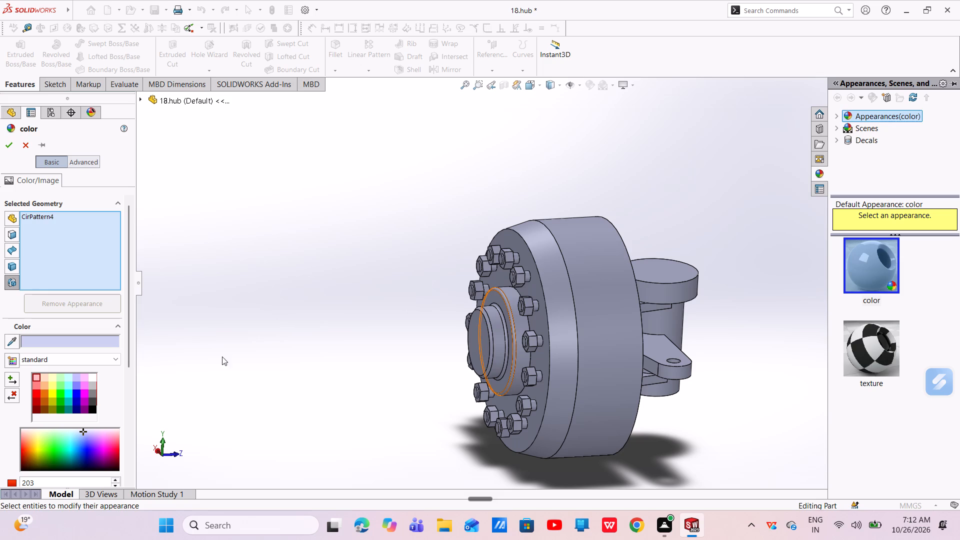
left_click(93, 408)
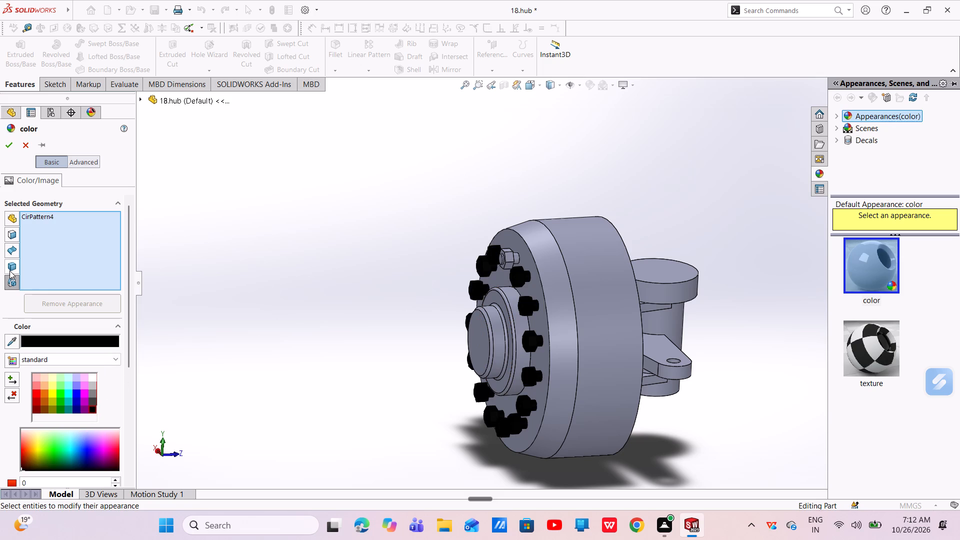
Replace the circular pattern in the colour selection with the body's outer cylindrical face, bevel face and rear pin's cylindrical face, coloured dark grey.
left_click(10, 263)
left_click(10, 241)
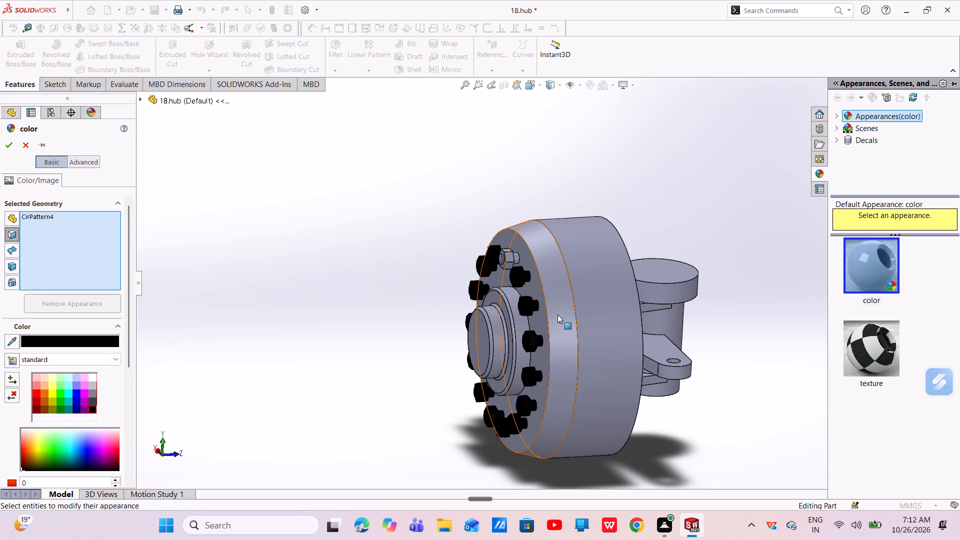
left_click(592, 299)
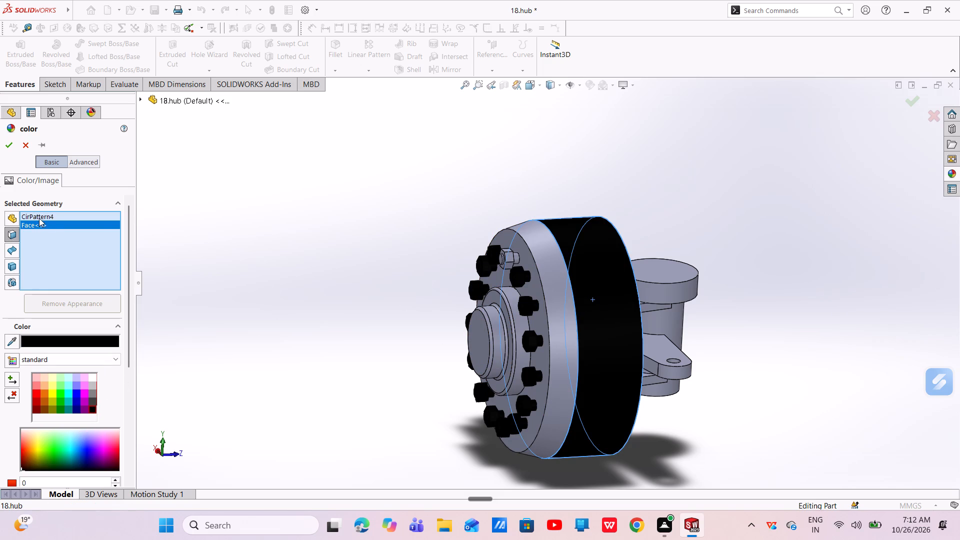
left_click(39, 218)
right_click(39, 218)
left_click(70, 239)
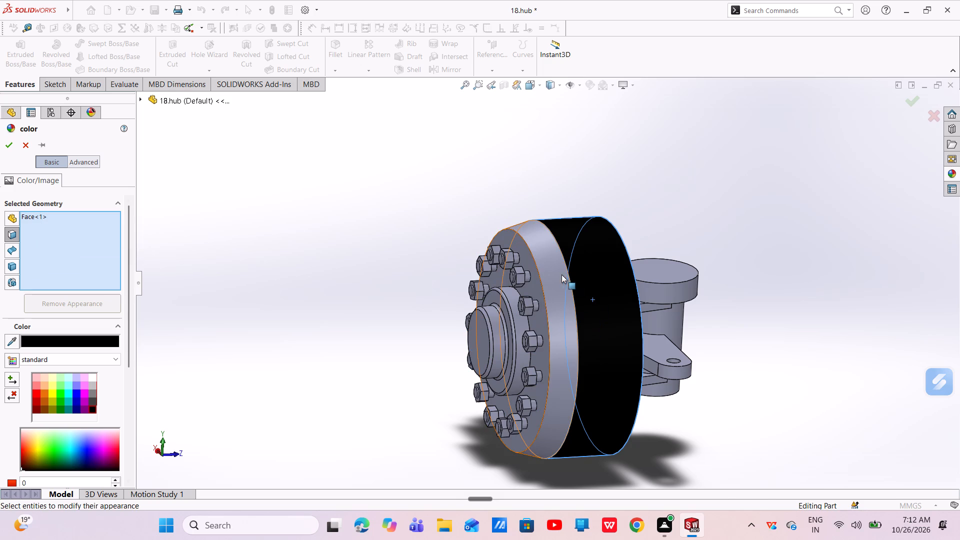
left_click(557, 274)
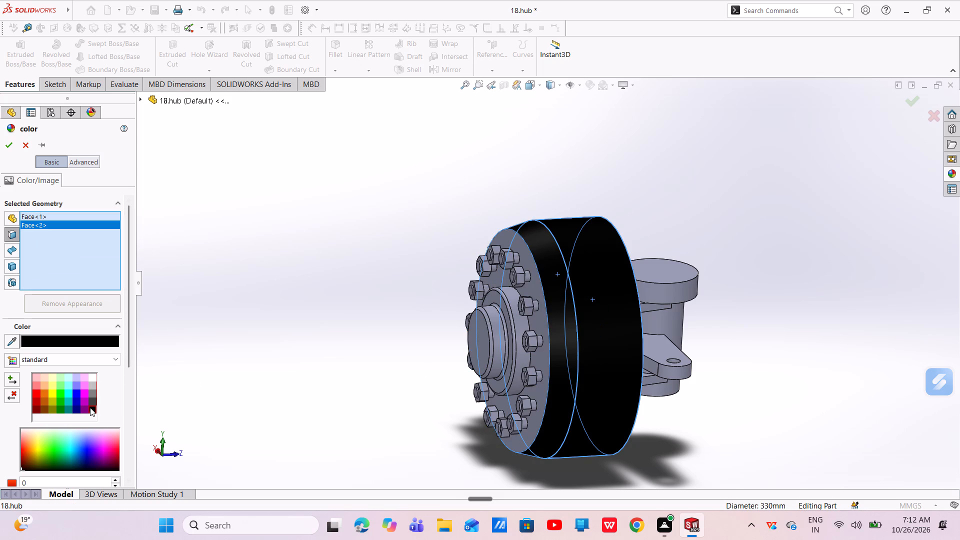
left_click(93, 401)
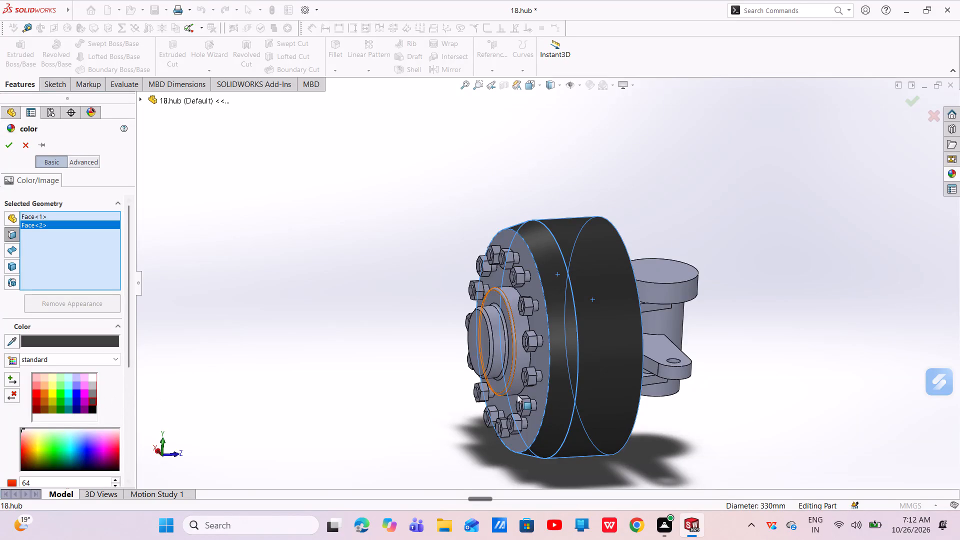
left_click(667, 325)
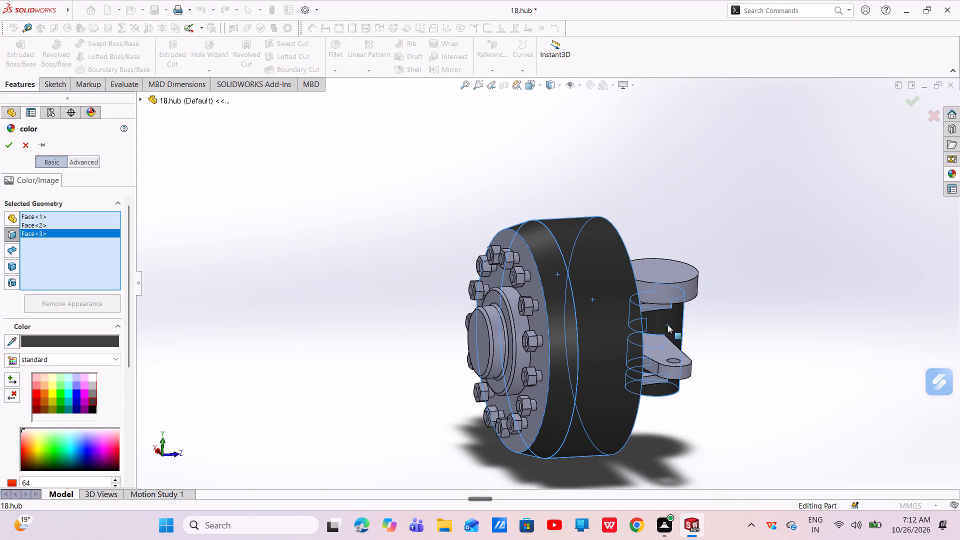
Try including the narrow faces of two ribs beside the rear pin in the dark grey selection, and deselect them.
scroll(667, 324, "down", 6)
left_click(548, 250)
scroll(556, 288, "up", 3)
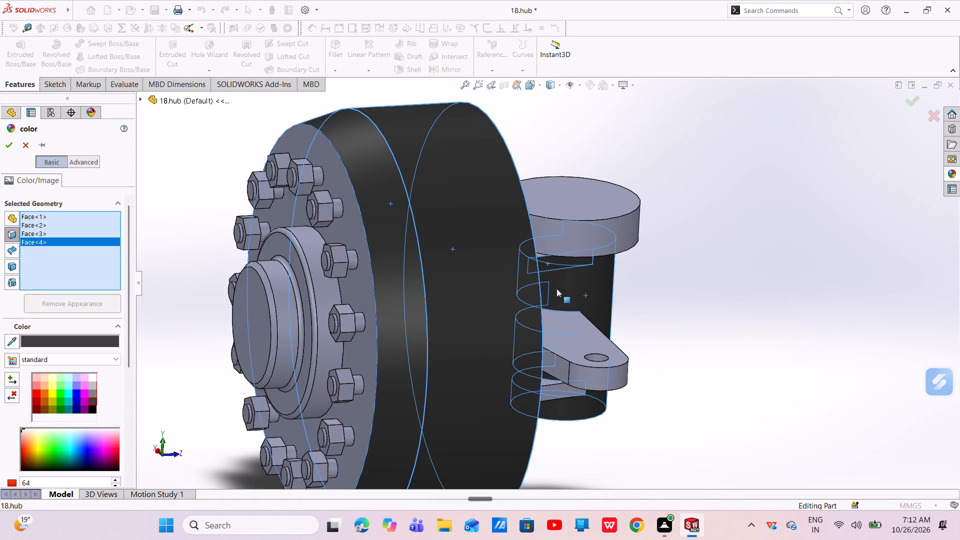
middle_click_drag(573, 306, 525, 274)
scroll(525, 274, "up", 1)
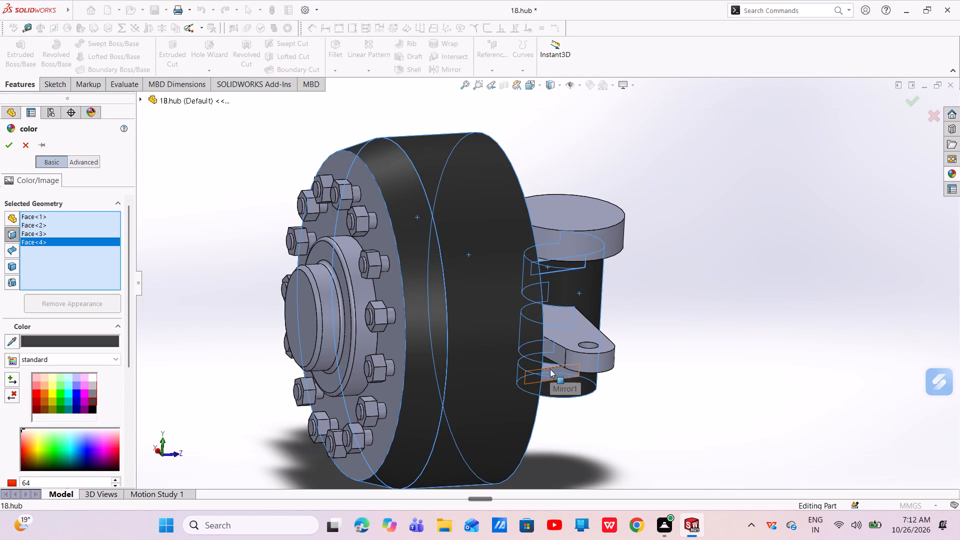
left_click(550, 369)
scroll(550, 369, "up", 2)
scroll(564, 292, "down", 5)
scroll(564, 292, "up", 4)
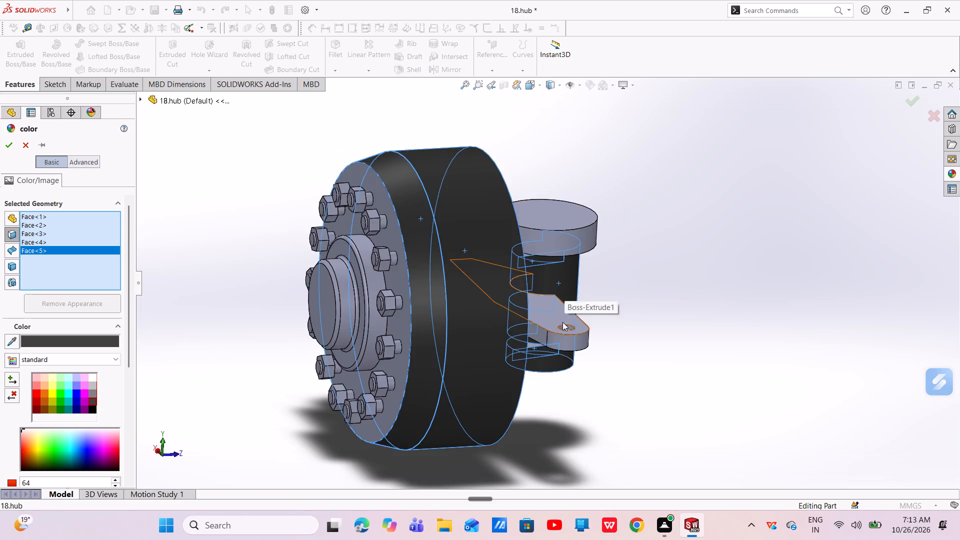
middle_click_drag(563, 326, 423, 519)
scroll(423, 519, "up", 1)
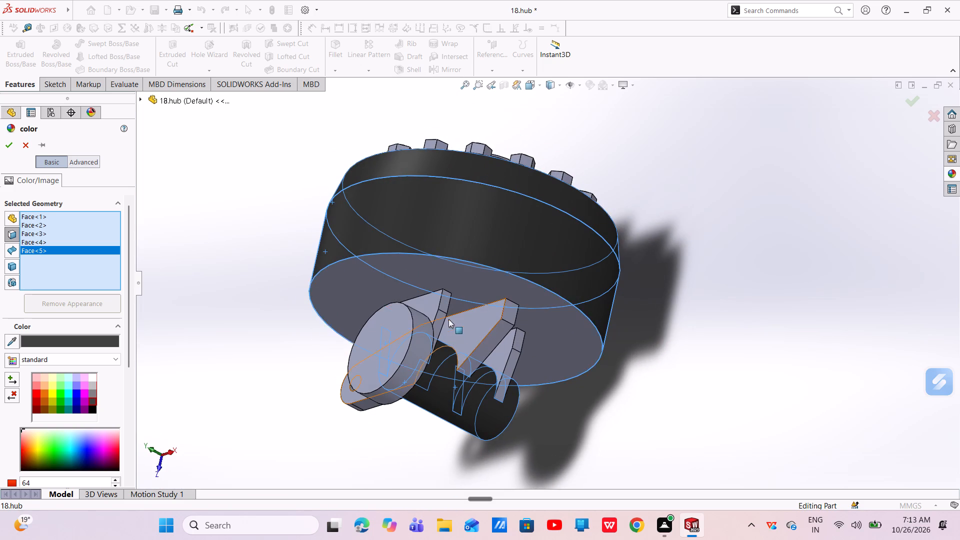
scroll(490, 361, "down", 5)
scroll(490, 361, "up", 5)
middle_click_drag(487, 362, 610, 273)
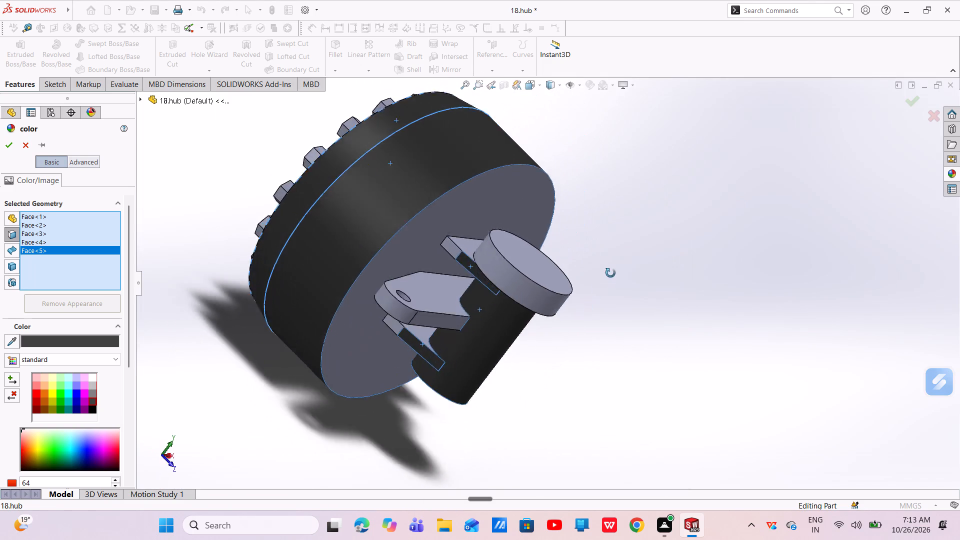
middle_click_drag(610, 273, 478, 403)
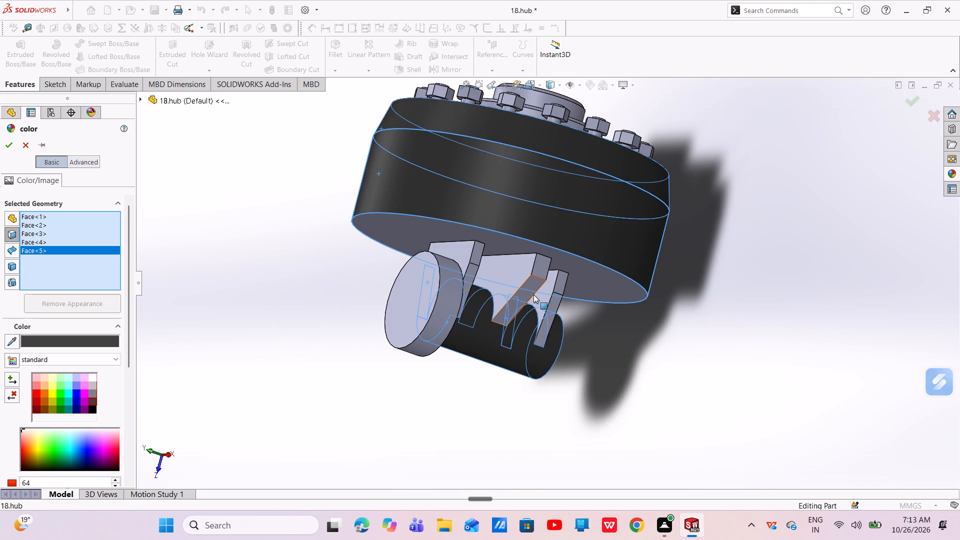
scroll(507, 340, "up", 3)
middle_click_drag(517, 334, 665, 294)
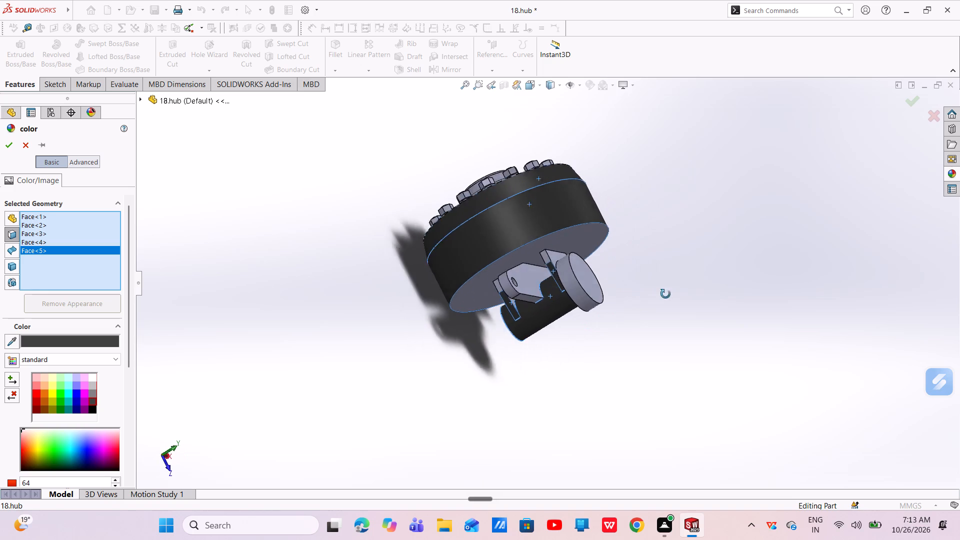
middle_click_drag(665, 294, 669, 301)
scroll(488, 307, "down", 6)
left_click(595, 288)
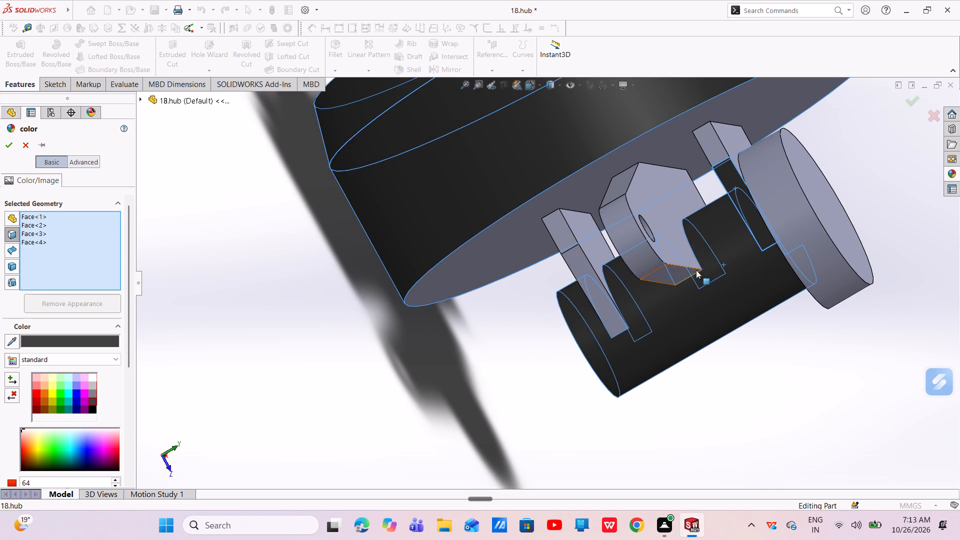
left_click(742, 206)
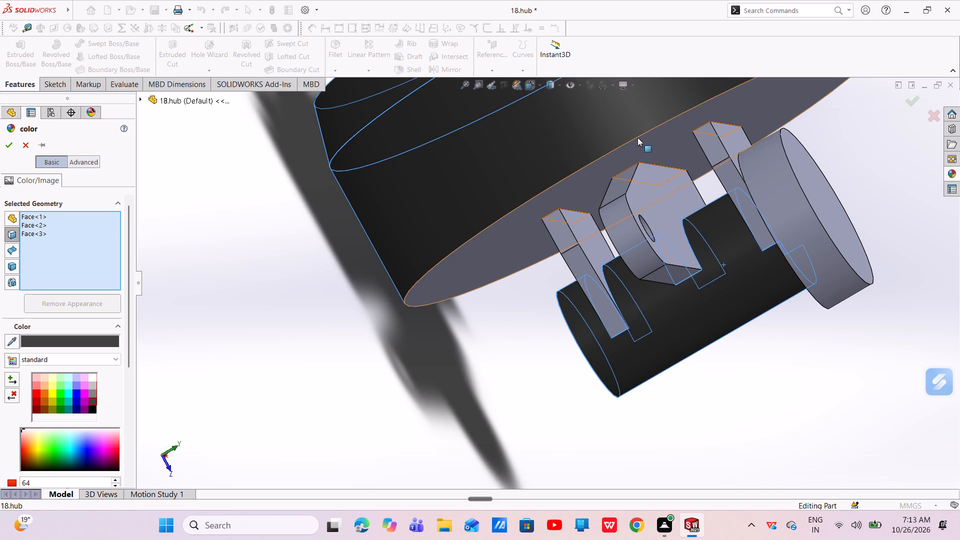
Add the body's flat rear face, the bolted front face and the raised collar's faces to the dark grey colouring and apply it.
left_click(640, 142)
scroll(636, 165, "up", 3)
middle_click_drag(639, 185, 676, 314)
scroll(664, 202, "up", 1)
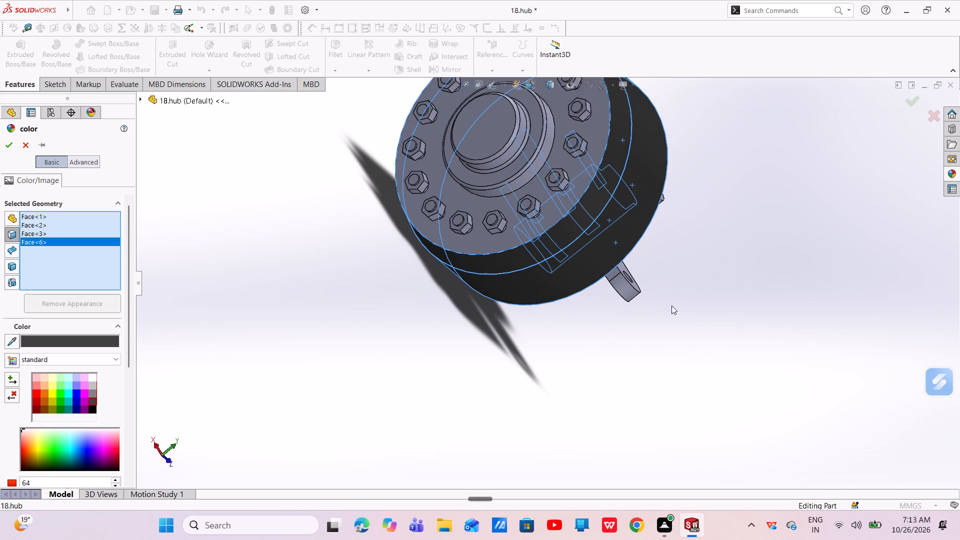
left_click(601, 123)
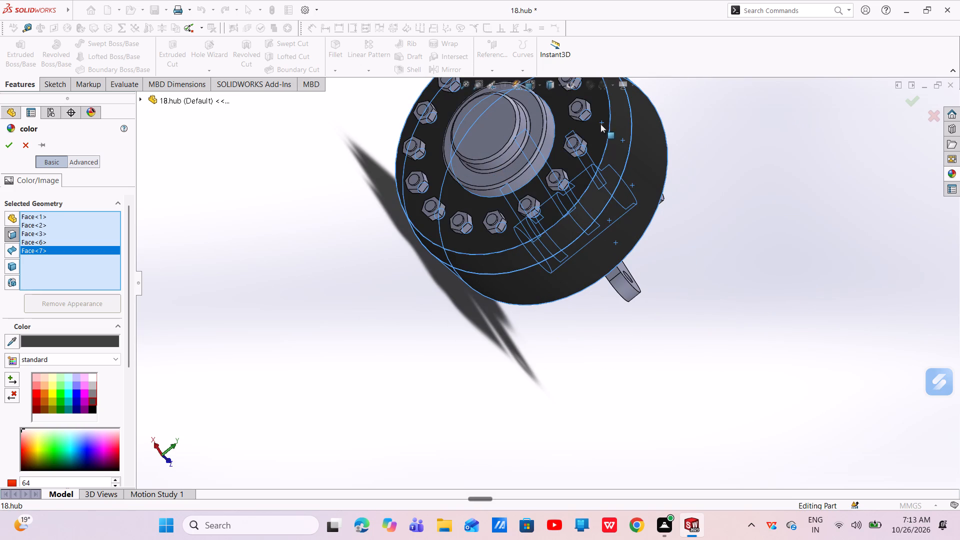
left_click(547, 133)
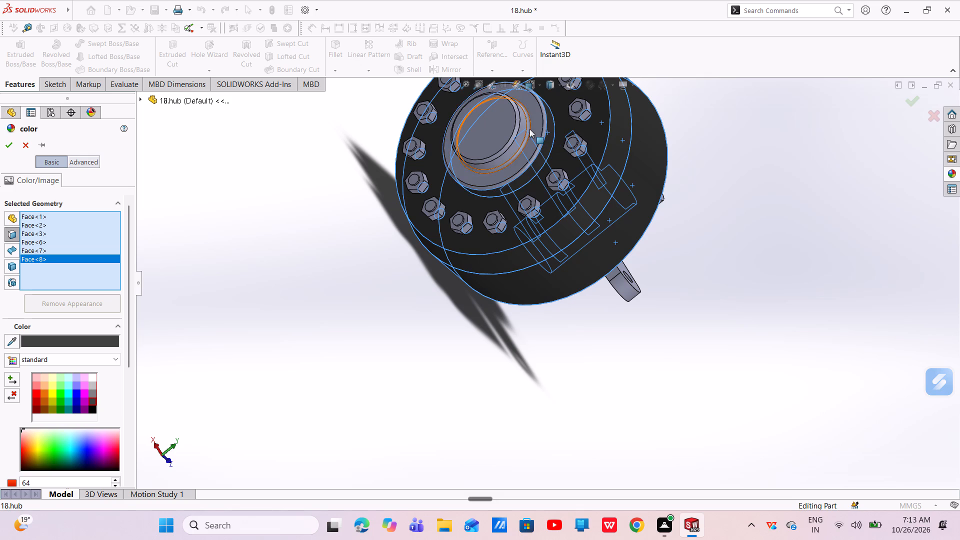
left_click(533, 133)
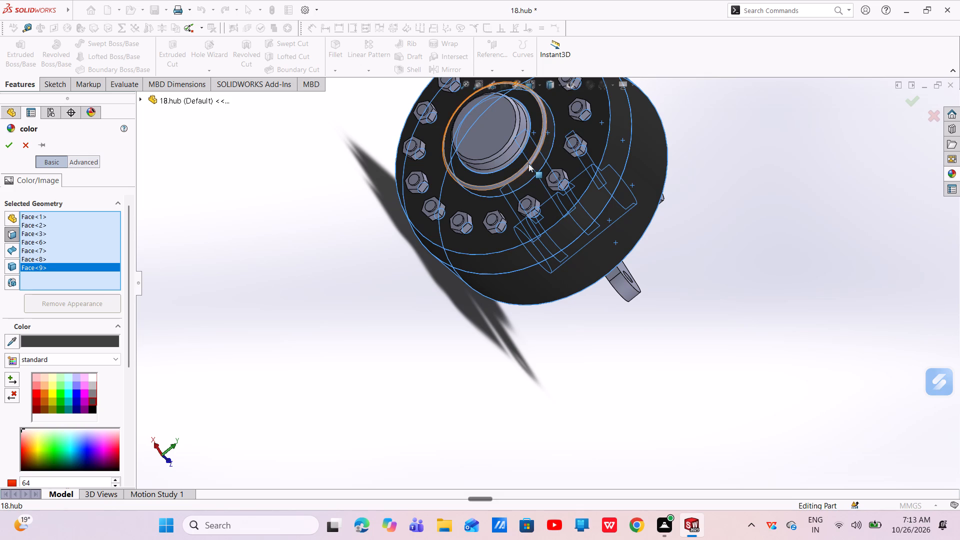
left_click(528, 163)
scroll(544, 175, "up", 2)
middle_click_drag(550, 177, 641, 265)
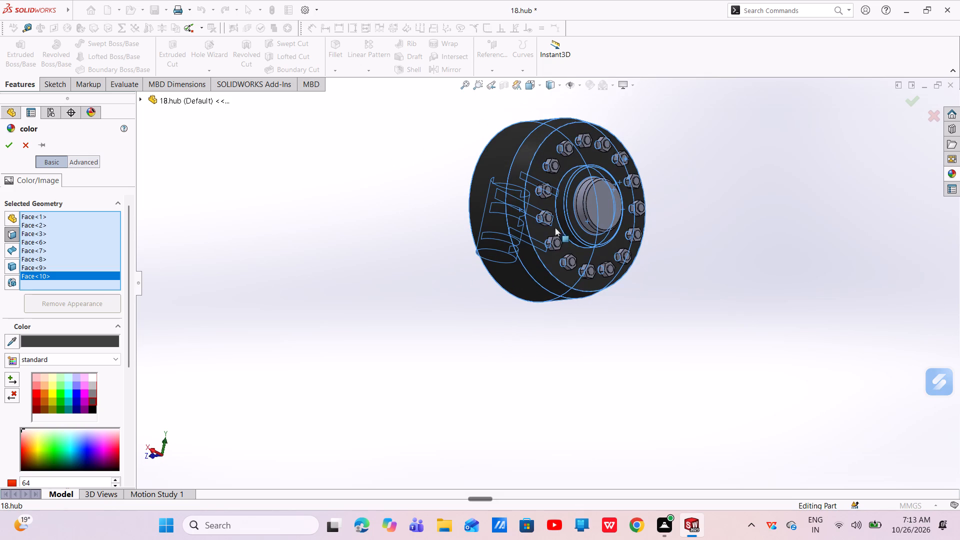
left_click(10, 143)
Examine the coloured hub from the front, the rear and the side.
scroll(557, 151, "down", 4)
scroll(558, 190, "up", 4)
middle_click_drag(616, 236, 585, 223)
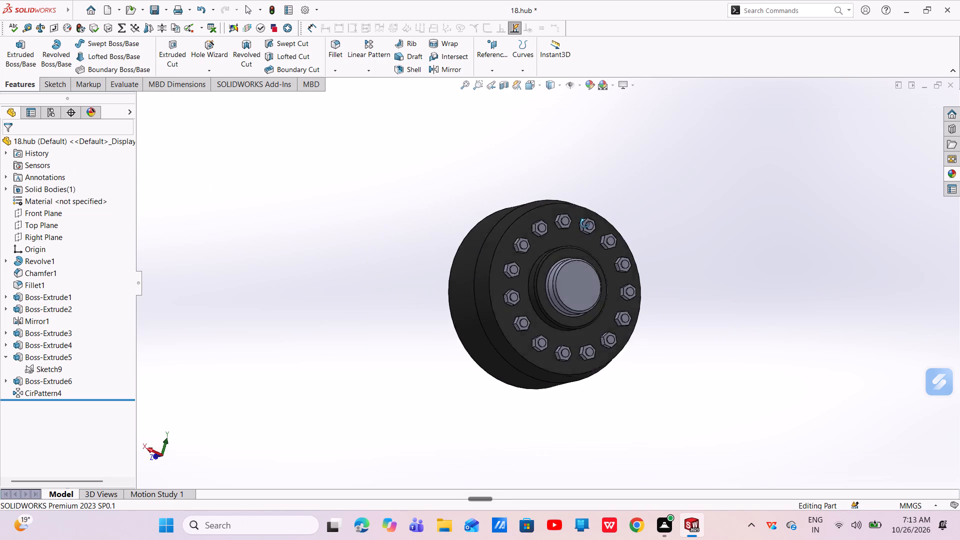
middle_click_drag(585, 223, 628, 292)
middle_click_drag(663, 297, 756, 371)
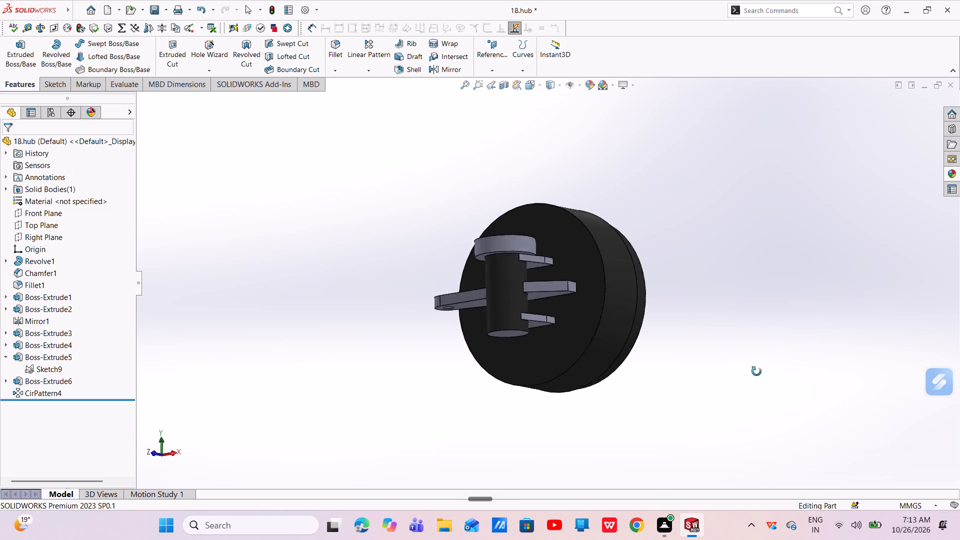
middle_click_drag(756, 371, 708, 441)
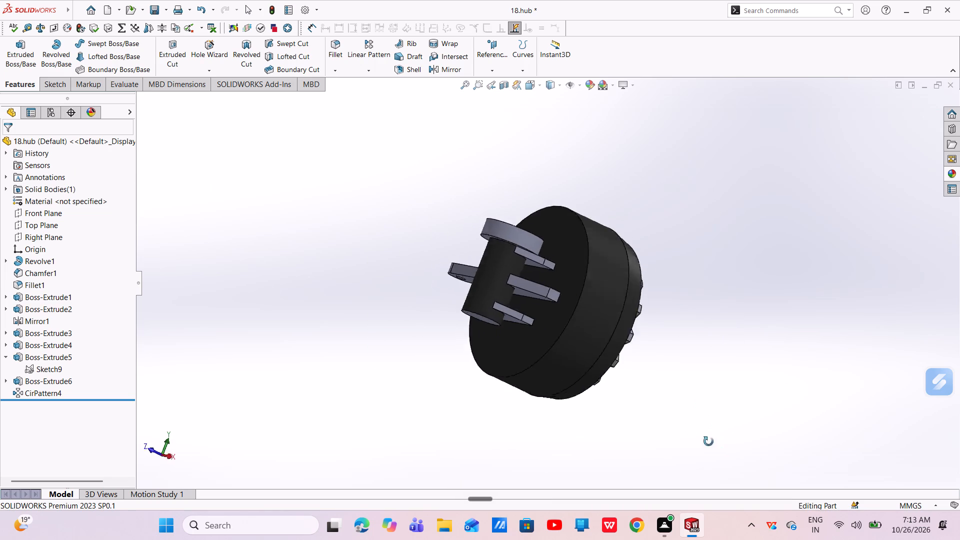
middle_click_drag(708, 441, 660, 409)
scroll(470, 148, "down", 5)
scroll(526, 224, "up", 5)
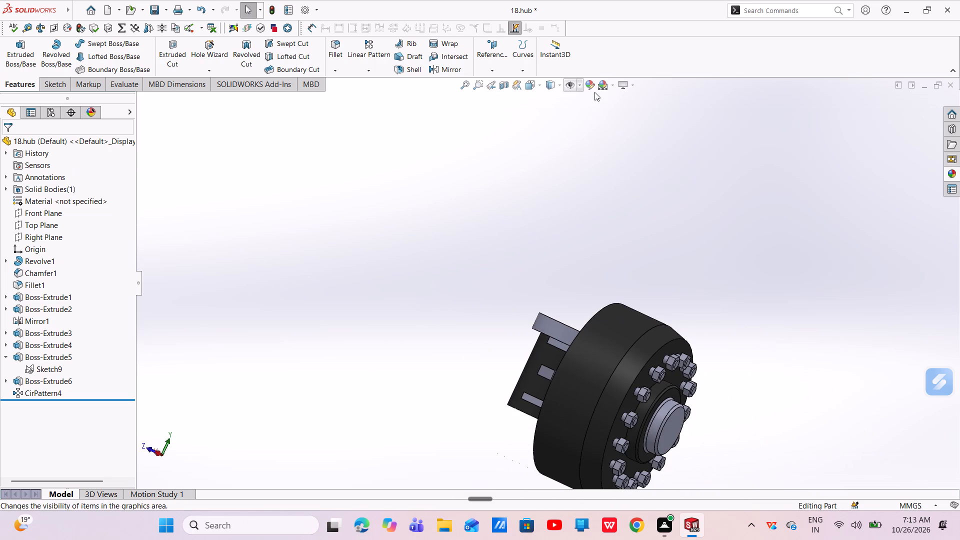
Apply a dark yellow colour to the whole 18.hub part, beneath the dark grey faces.
left_click(590, 84)
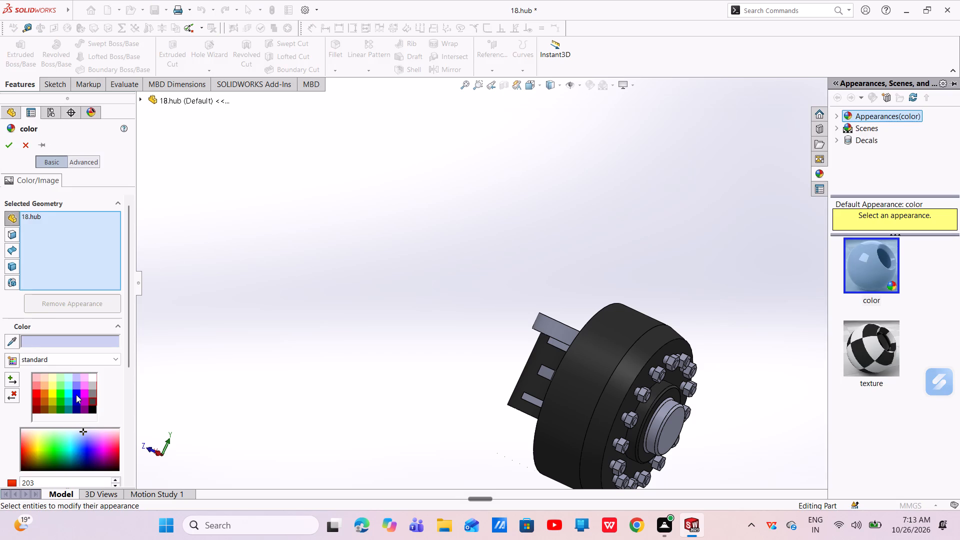
left_click(53, 402)
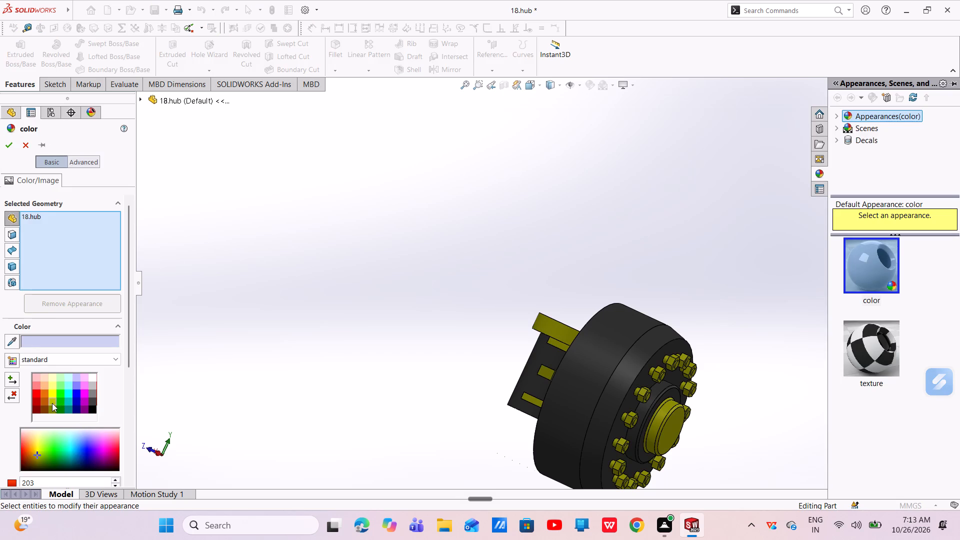
scroll(431, 354, "down", 1)
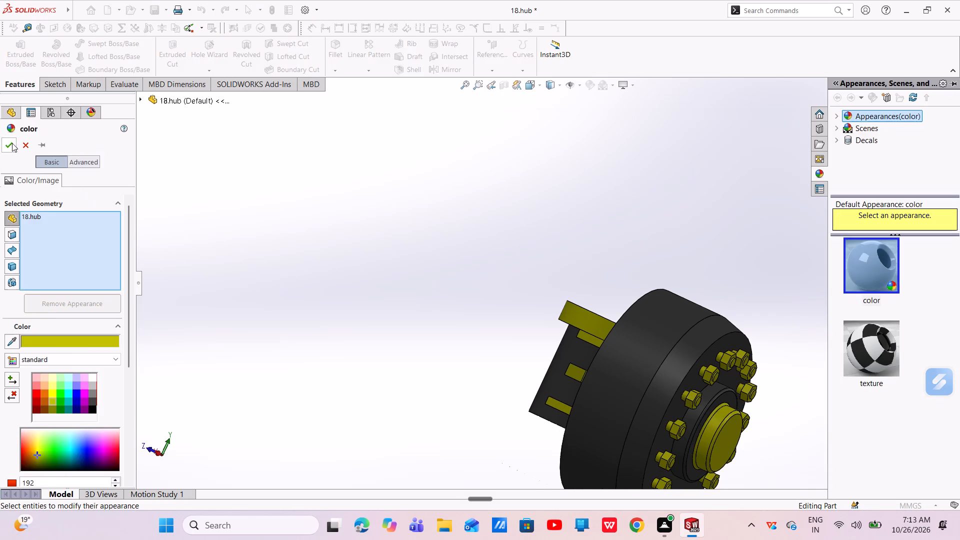
left_click(12, 143)
scroll(580, 315, "up", 3)
middle_click_drag(597, 321, 520, 230)
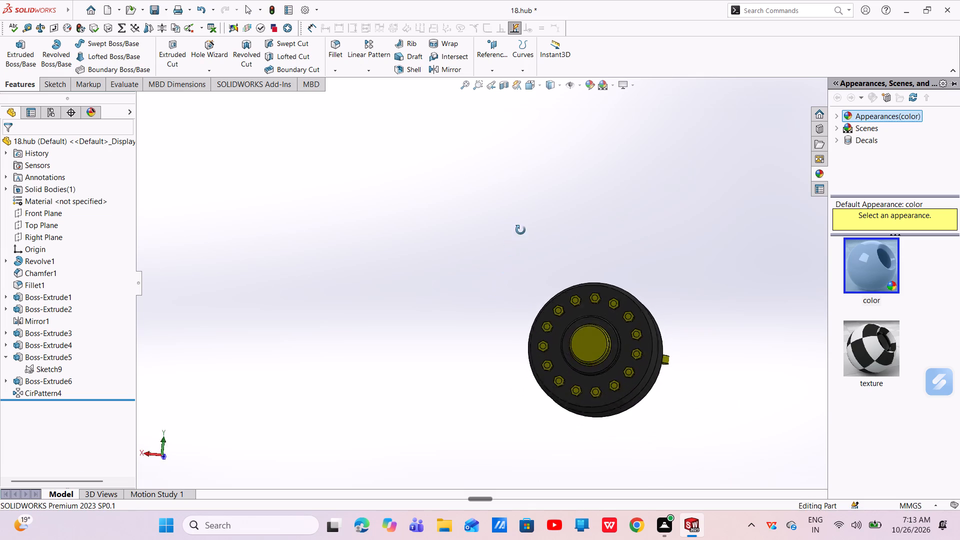
middle_click_drag(520, 230, 565, 361)
left_click(765, 220)
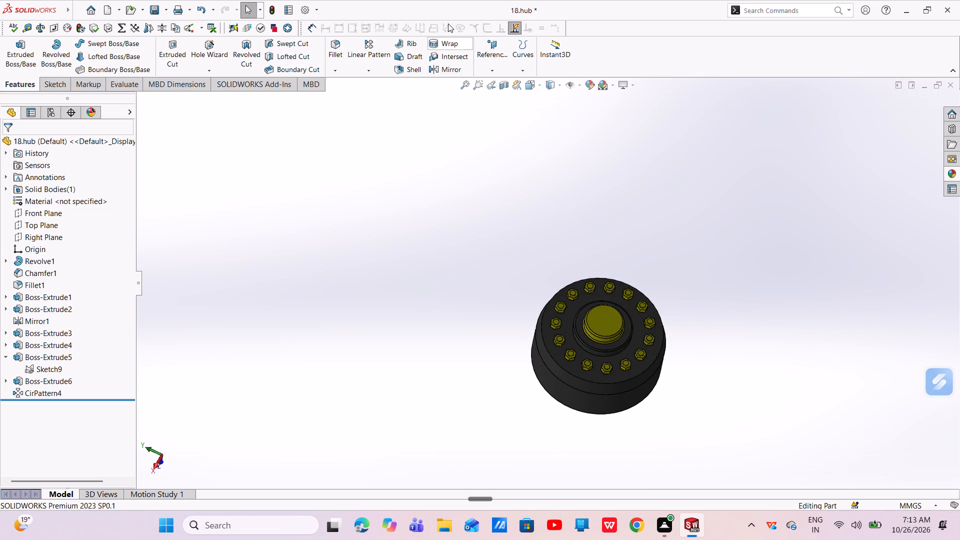
Save the 18.hub part.
left_click(157, 10)
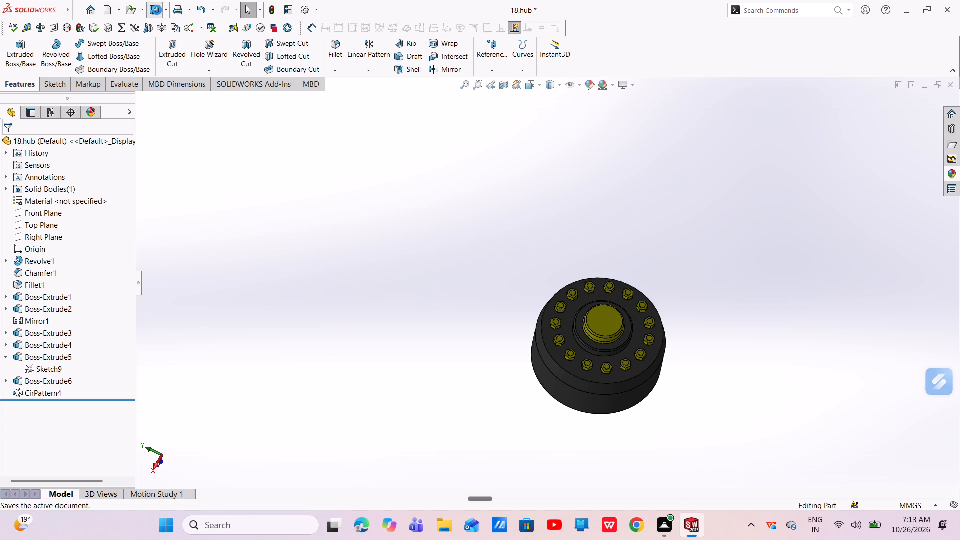
Save a copy of the part as an Adobe PDF named 18.hub in New folder on the Desktop.
left_click(164, 13)
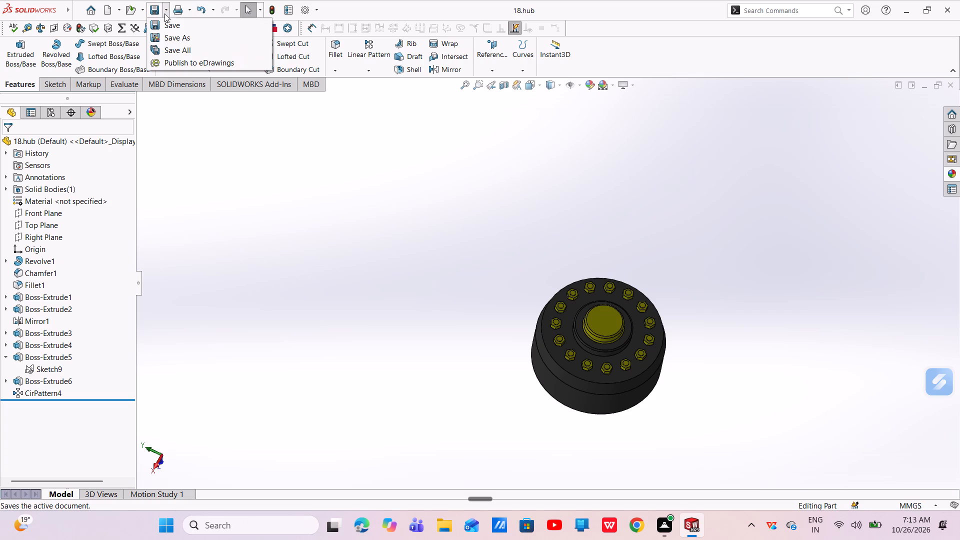
left_click(173, 39)
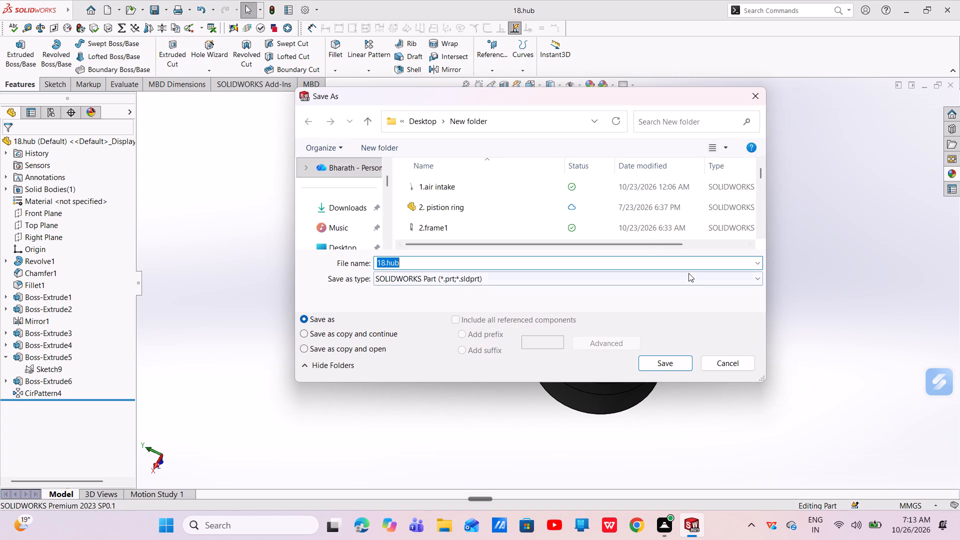
left_click(688, 277)
left_click(486, 78)
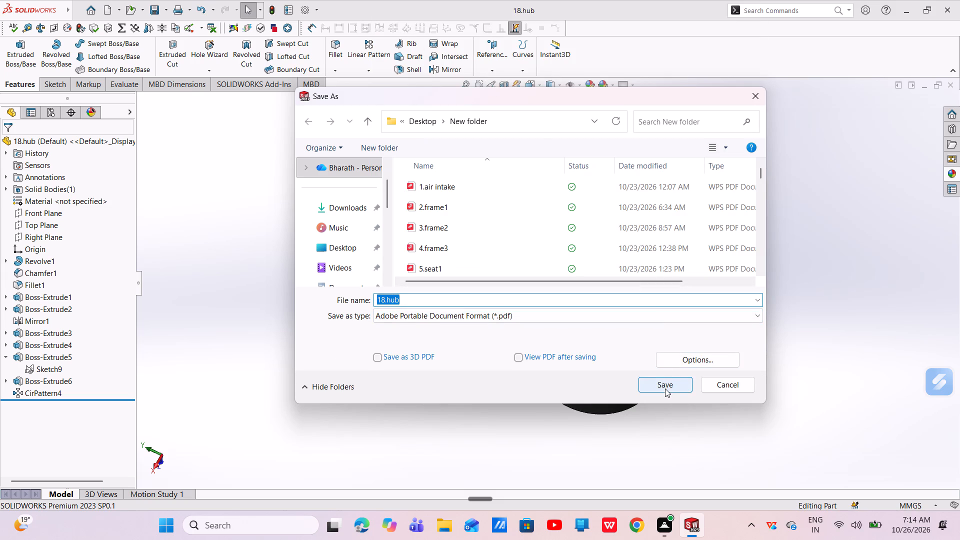
left_click(665, 388)
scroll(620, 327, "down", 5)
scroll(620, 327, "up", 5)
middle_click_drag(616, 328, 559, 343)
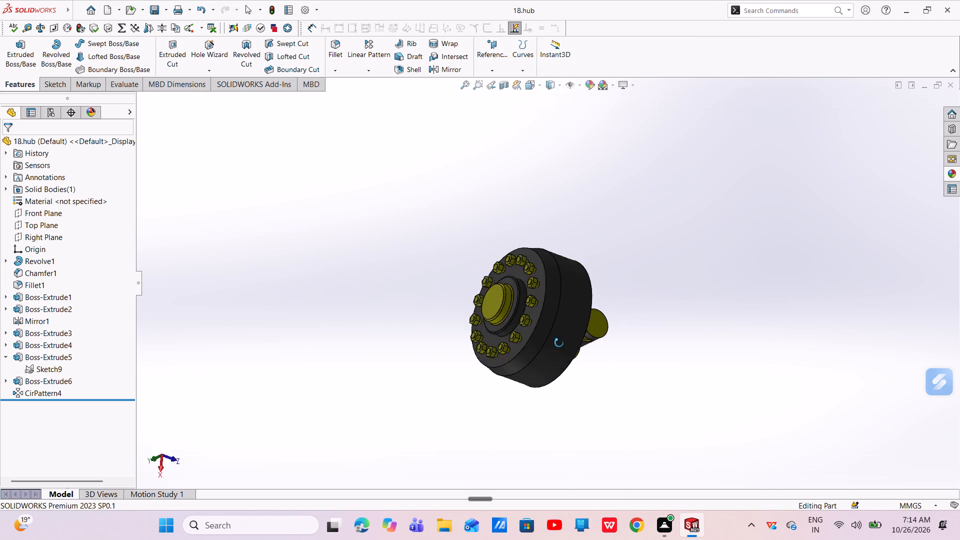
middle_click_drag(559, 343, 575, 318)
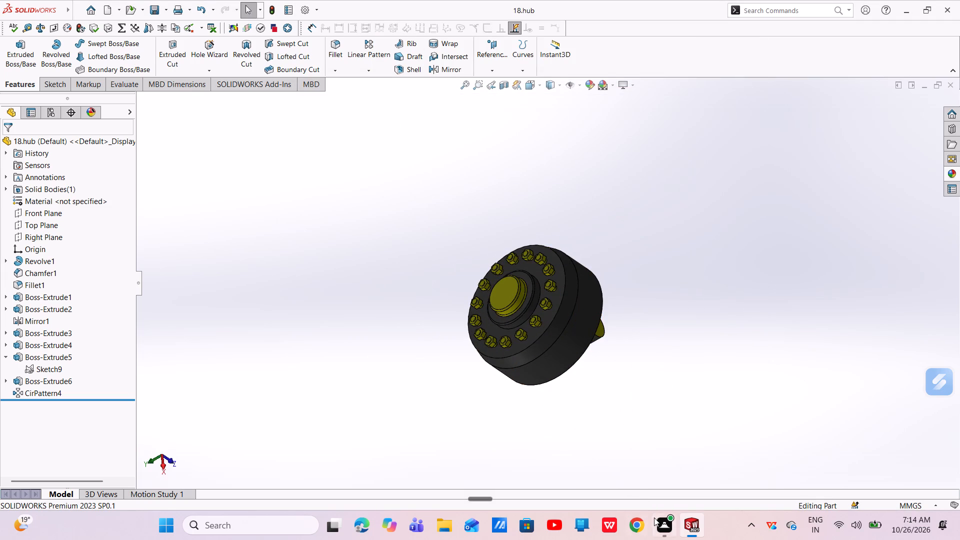